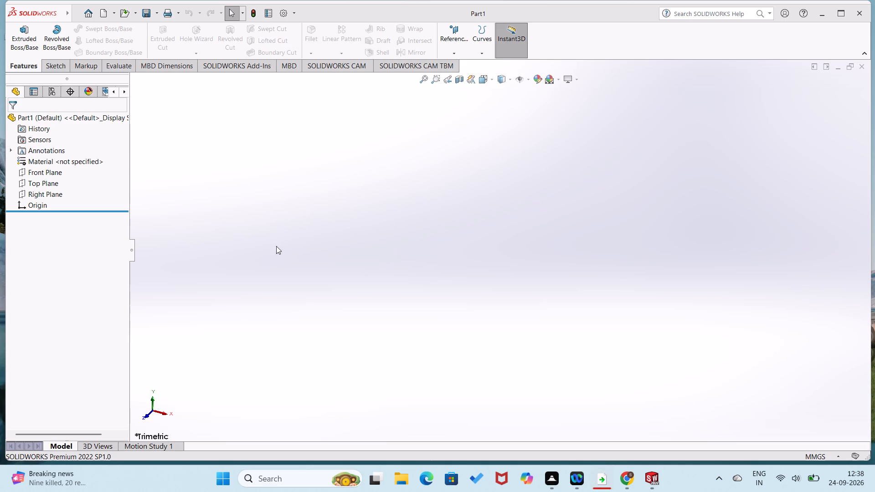
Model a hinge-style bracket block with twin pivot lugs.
Open a new sketch on the Front Plane.
{"action": "left_click", "coordinate": [39, 174]}
{"action": "left_click", "coordinate": [51, 162]}
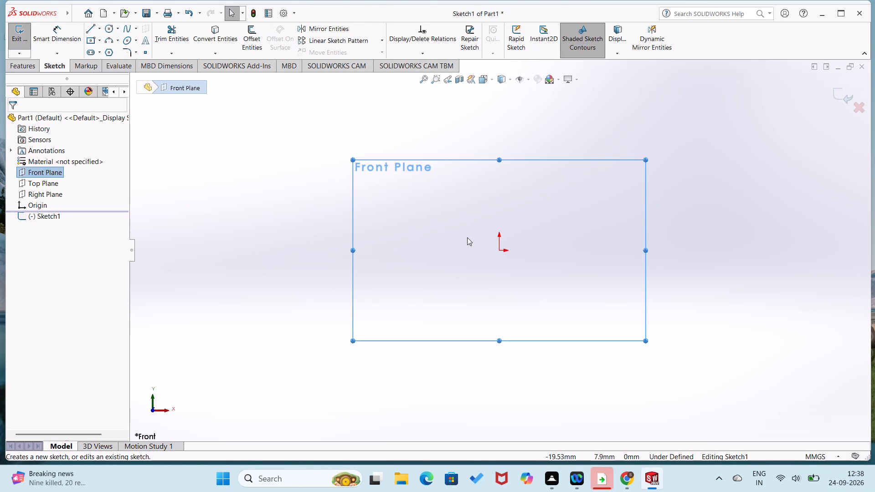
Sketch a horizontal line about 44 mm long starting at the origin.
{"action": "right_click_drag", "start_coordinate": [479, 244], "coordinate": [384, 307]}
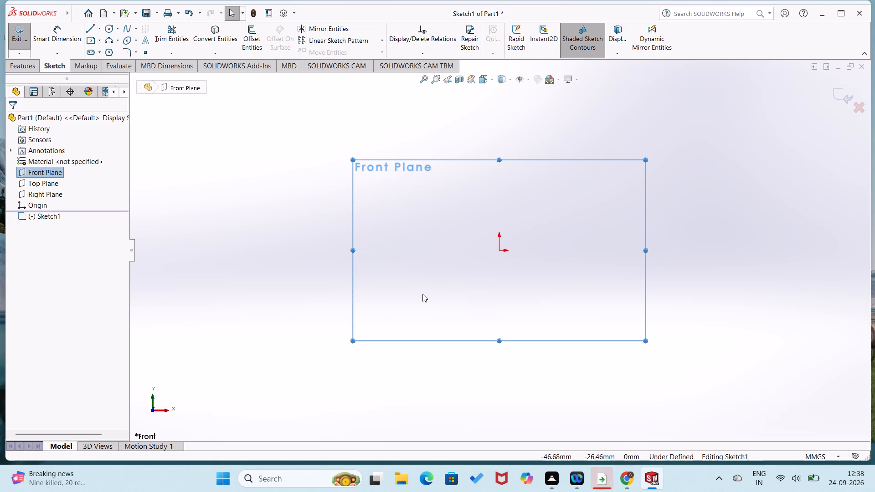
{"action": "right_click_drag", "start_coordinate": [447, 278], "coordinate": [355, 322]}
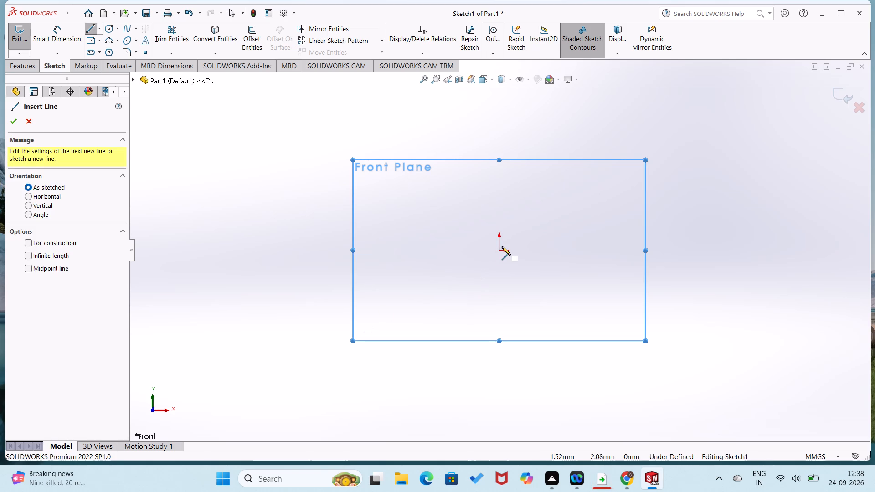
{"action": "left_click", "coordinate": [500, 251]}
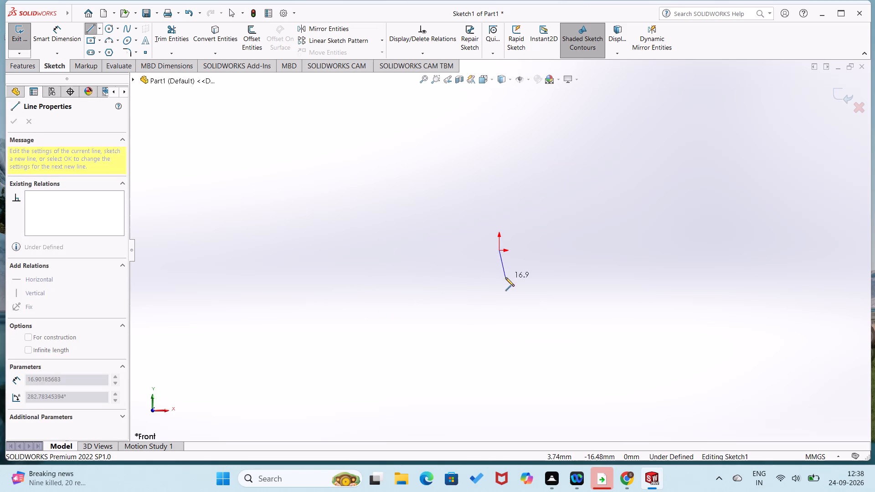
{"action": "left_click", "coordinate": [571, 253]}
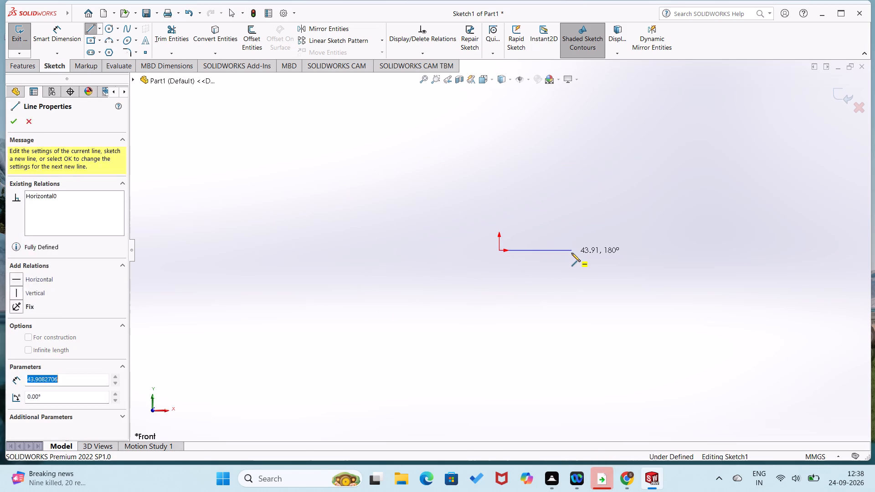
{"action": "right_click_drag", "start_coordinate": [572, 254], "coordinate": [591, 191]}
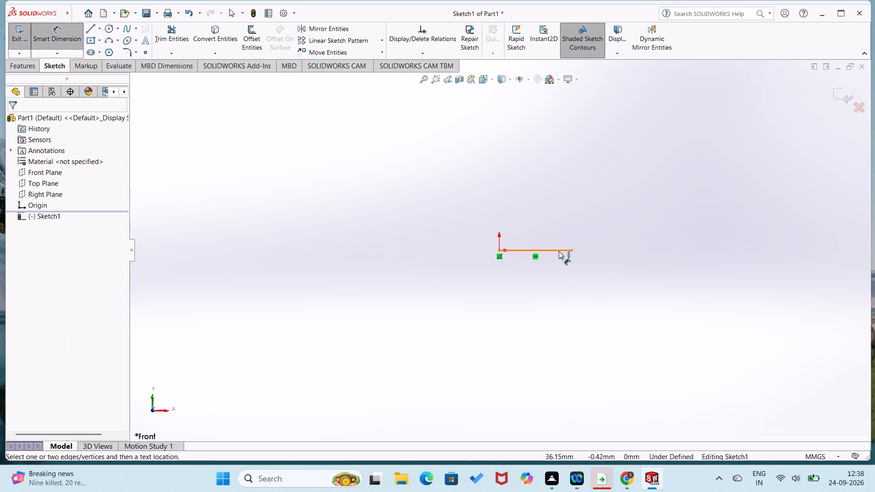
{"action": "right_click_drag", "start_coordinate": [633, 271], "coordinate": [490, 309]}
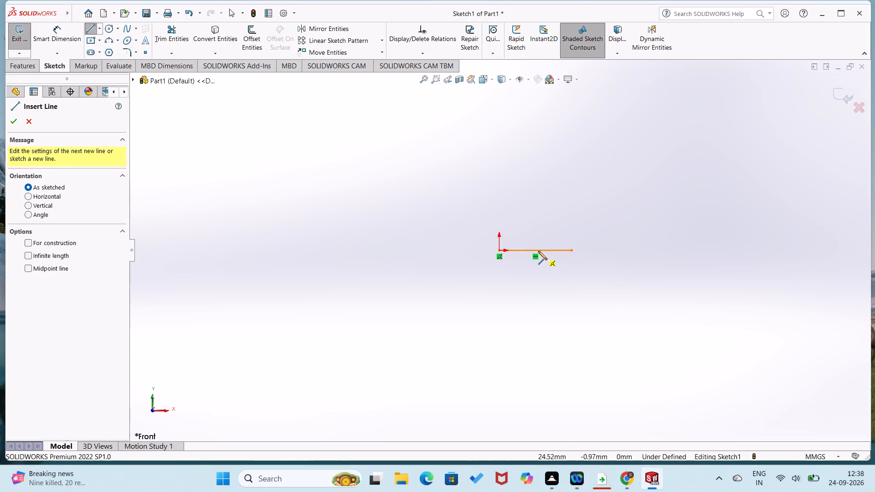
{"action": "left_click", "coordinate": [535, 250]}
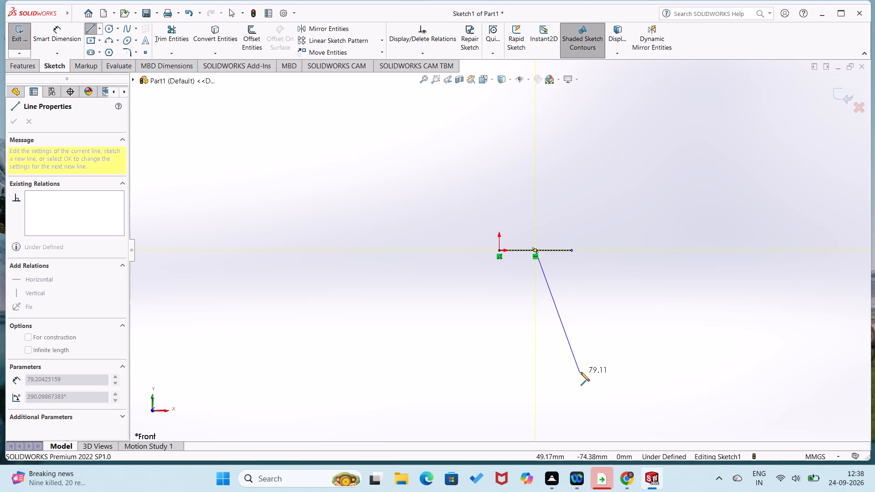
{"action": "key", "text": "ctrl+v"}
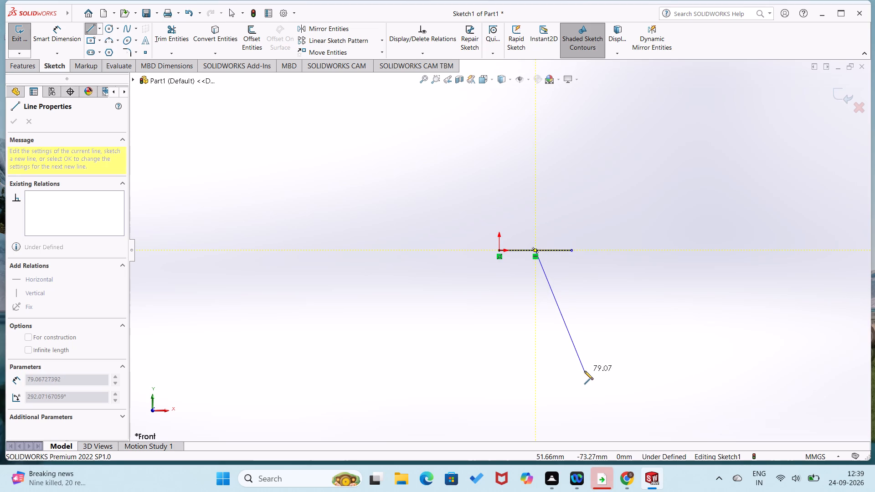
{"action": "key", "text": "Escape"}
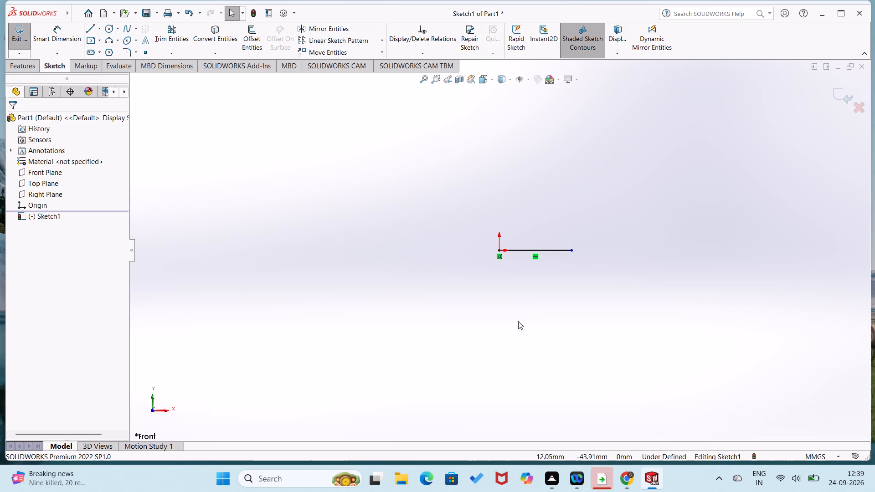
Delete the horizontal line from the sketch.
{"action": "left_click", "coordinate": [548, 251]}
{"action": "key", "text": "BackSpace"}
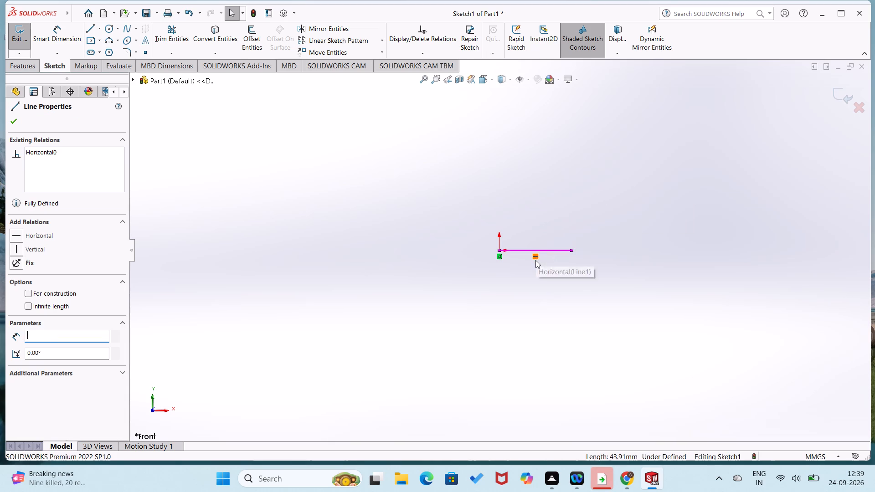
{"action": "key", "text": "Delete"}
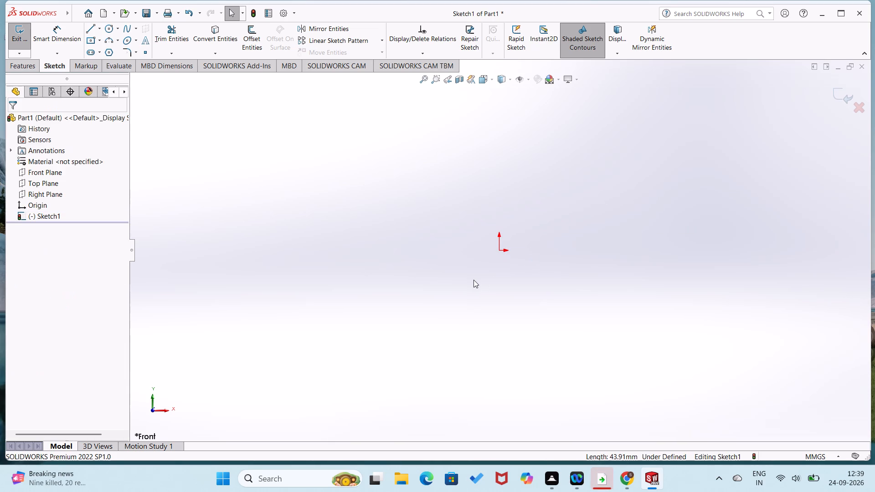
Sketch a horizontal line about 26 mm long from the origin, continued by a downward arc of about 85 mm radius spanning about 100°.
{"action": "right_click", "coordinate": [474, 280]}
{"action": "left_click", "coordinate": [539, 233]}
{"action": "right_click_drag", "start_coordinate": [545, 230], "coordinate": [464, 297]}
{"action": "right_click_drag", "start_coordinate": [510, 253], "coordinate": [324, 211]}
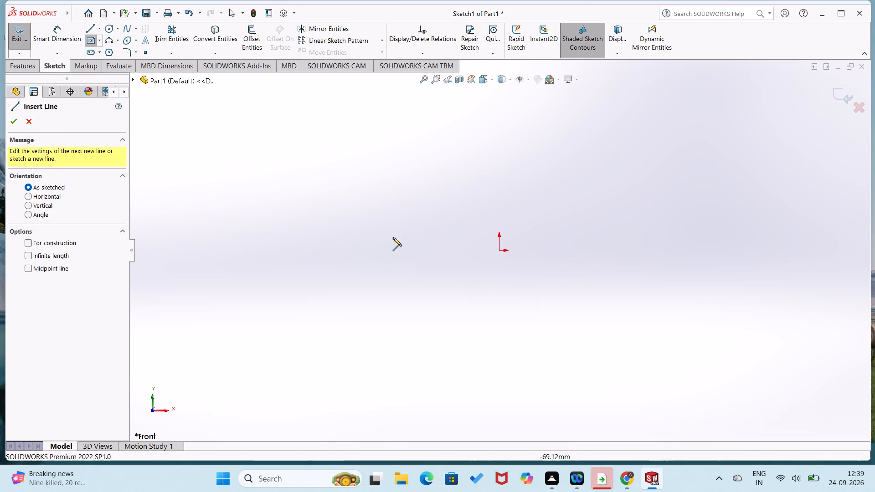
{"action": "left_click", "coordinate": [499, 251]}
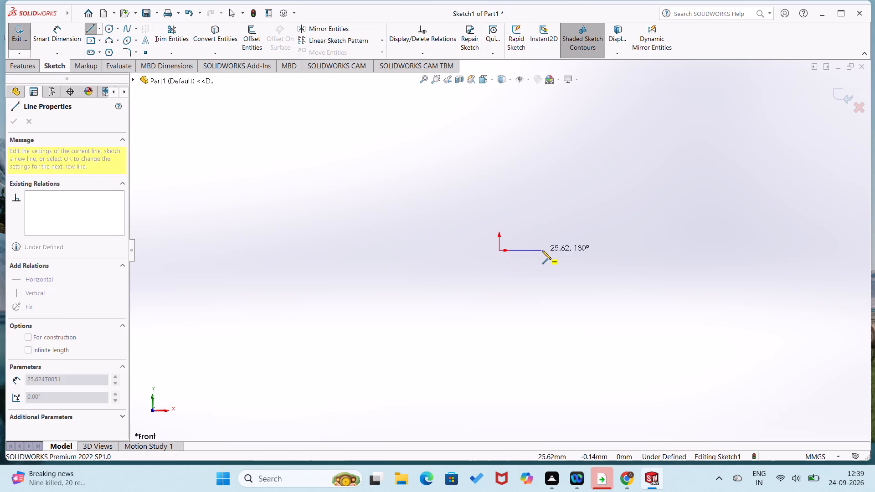
{"action": "left_click", "coordinate": [542, 251]}
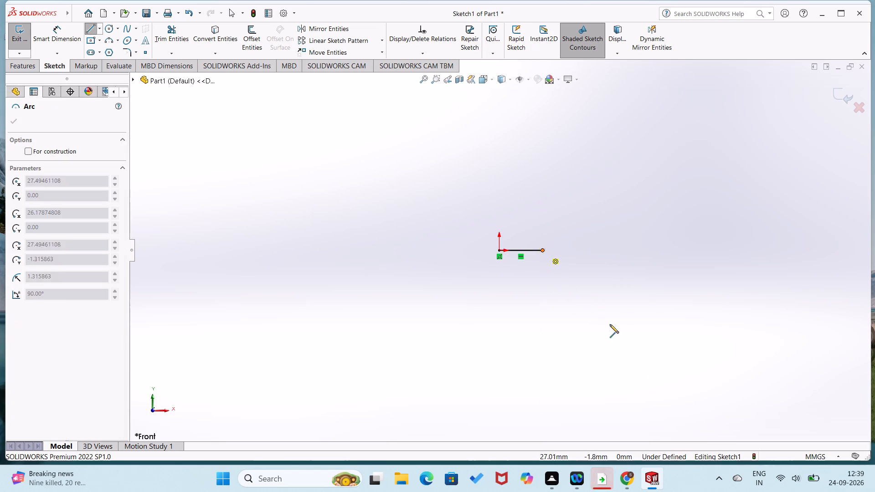
{"action": "left_click", "coordinate": [706, 388]}
Dimension the arc with a radius of 260 mm.
{"action": "right_click_drag", "start_coordinate": [705, 383], "coordinate": [709, 318]}
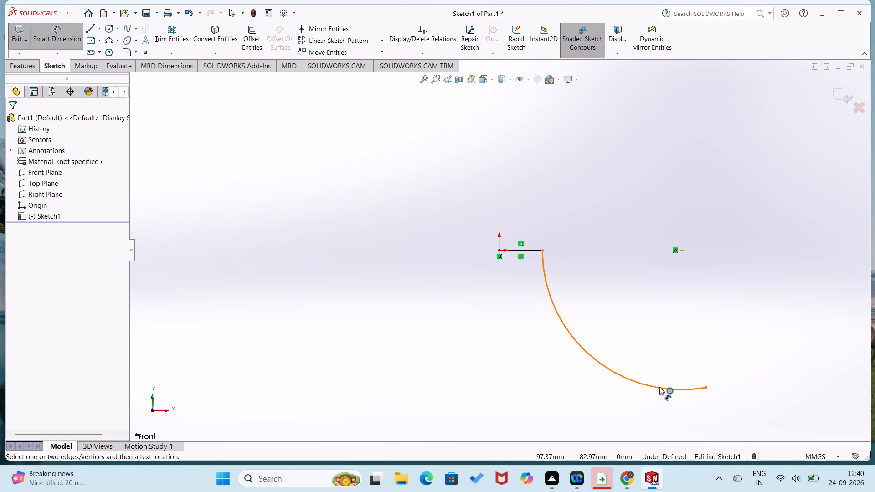
{"action": "left_click", "coordinate": [659, 387]}
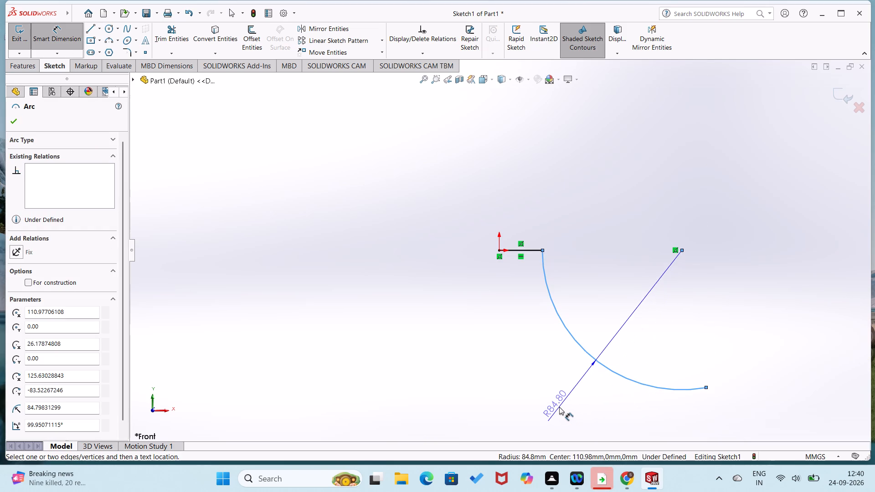
{"action": "left_click", "coordinate": [557, 404]}
{"action": "type", "text": "260"}
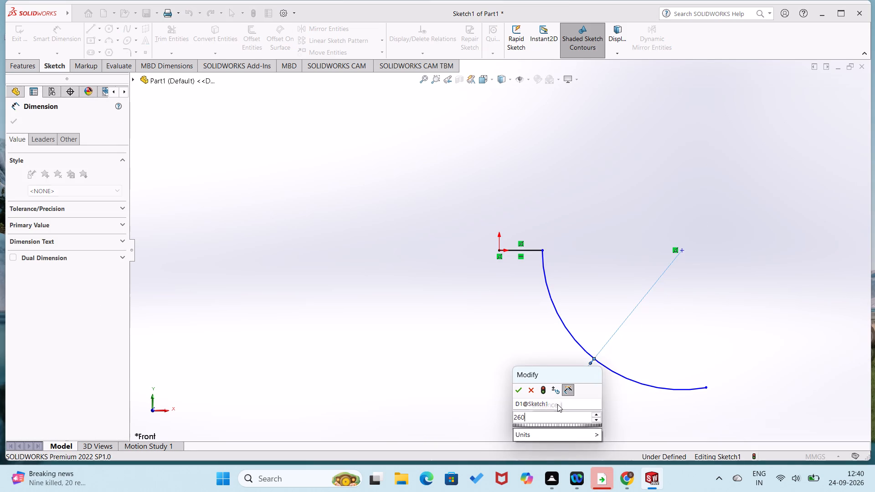
{"action": "key", "text": "Return"}
{"action": "left_click", "coordinate": [485, 353]}
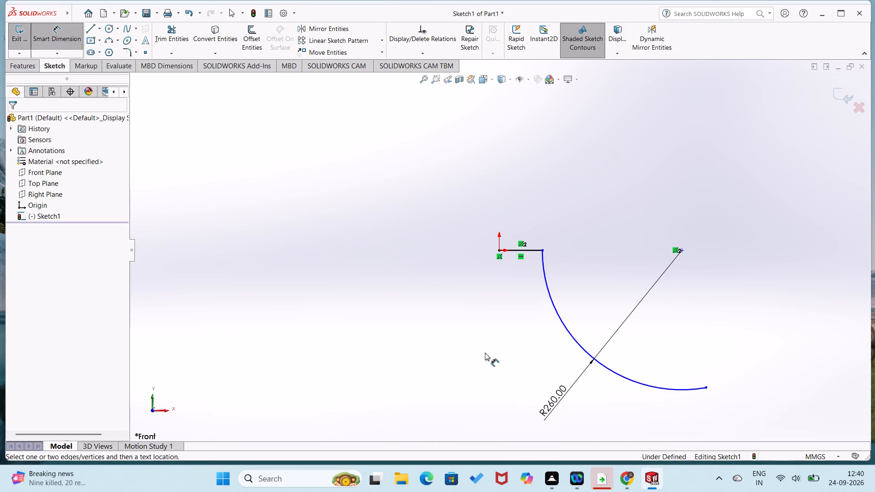
Dimension the horizontal distance from the origin to the arc's lower endpoint as 386 mm.
{"action": "left_click", "coordinate": [499, 250]}
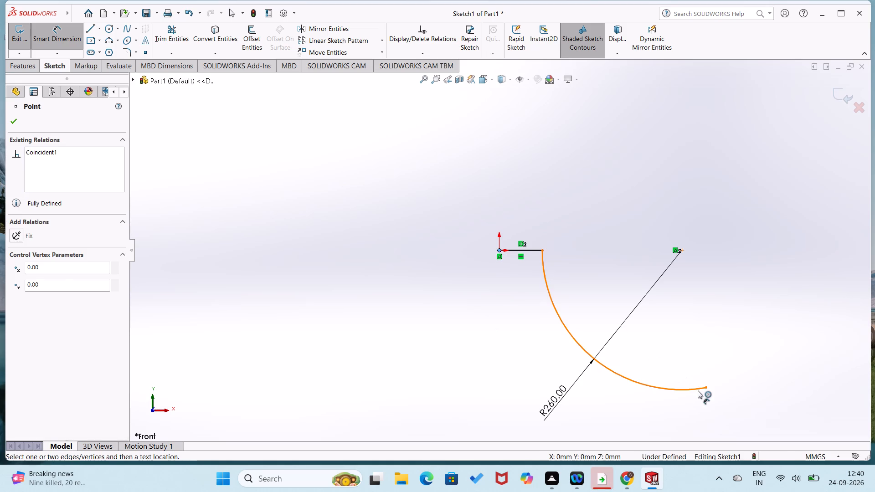
{"action": "left_click", "coordinate": [705, 388]}
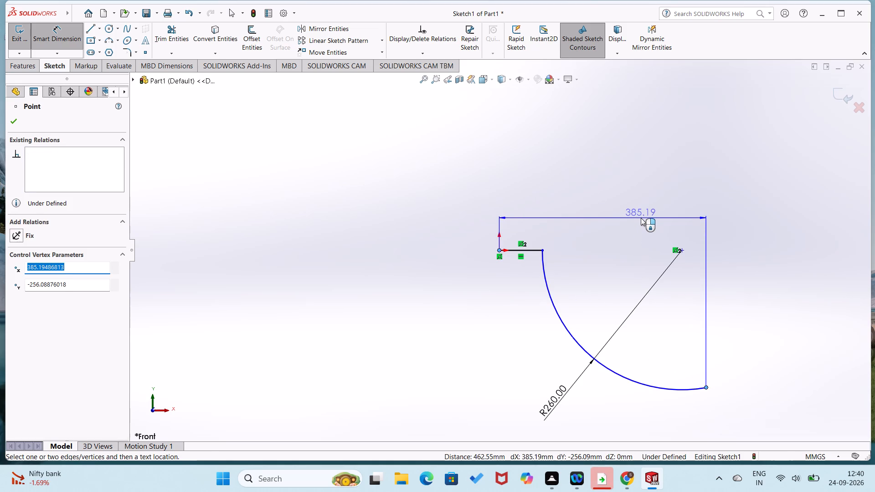
{"action": "left_click", "coordinate": [641, 218]}
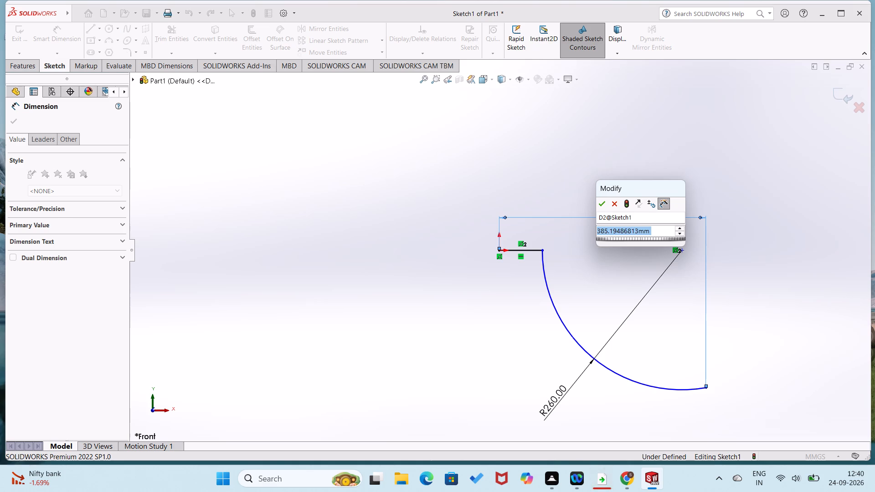
{"action": "key", "text": "3"}
{"action": "type", "text": "86"}
{"action": "key", "text": "Return"}
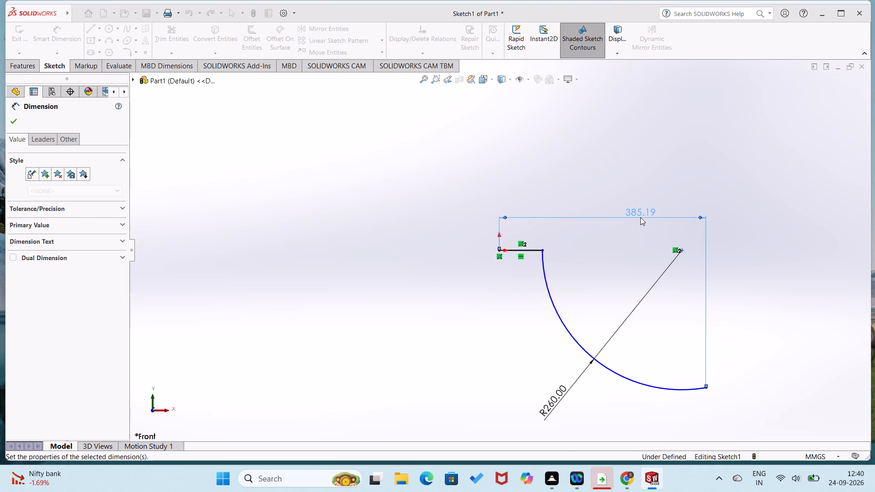
{"action": "left_click", "coordinate": [430, 305]}
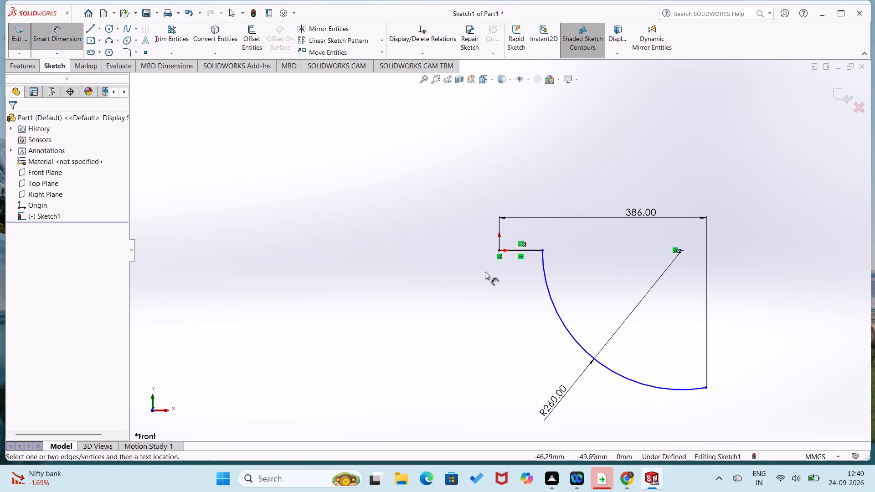
Dimension the short horizontal line between its two endpoints as 80 mm.
{"action": "left_click", "coordinate": [472, 264]}
{"action": "left_click", "coordinate": [499, 251]}
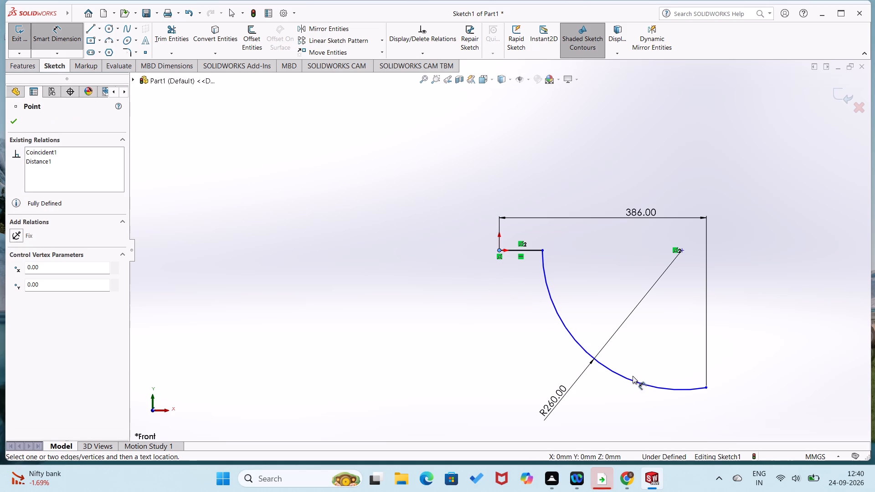
{"action": "left_click", "coordinate": [542, 249]}
{"action": "left_click", "coordinate": [521, 282]}
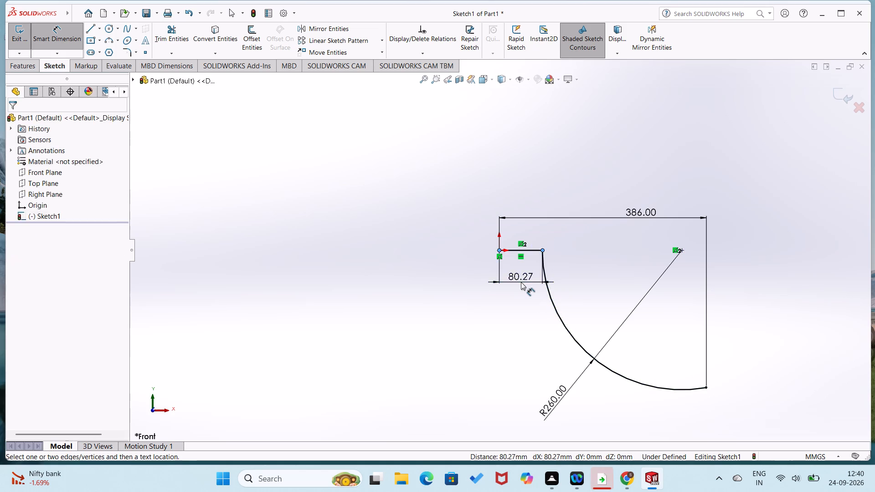
{"action": "type", "text": "80"}
{"action": "key", "text": "Return"}
{"action": "left_click", "coordinate": [492, 309]}
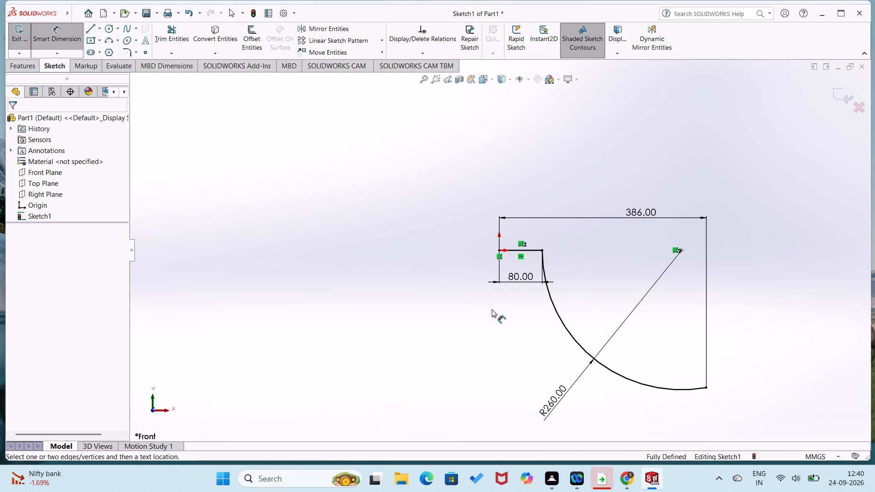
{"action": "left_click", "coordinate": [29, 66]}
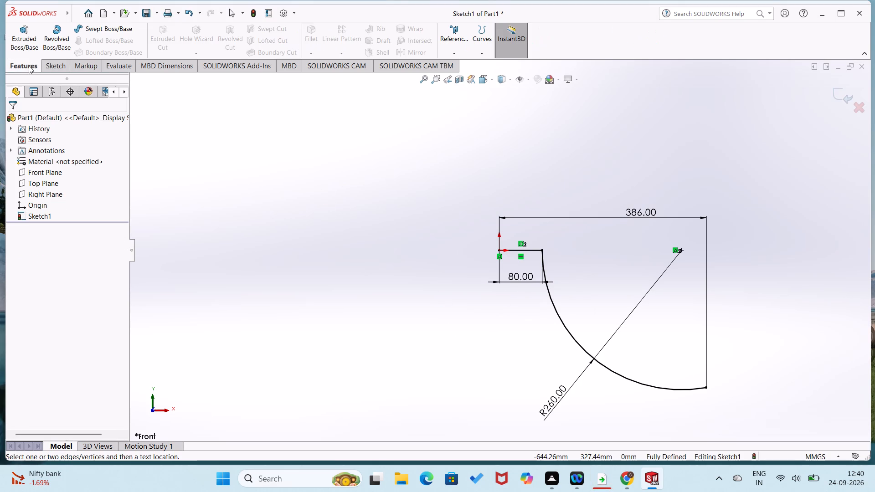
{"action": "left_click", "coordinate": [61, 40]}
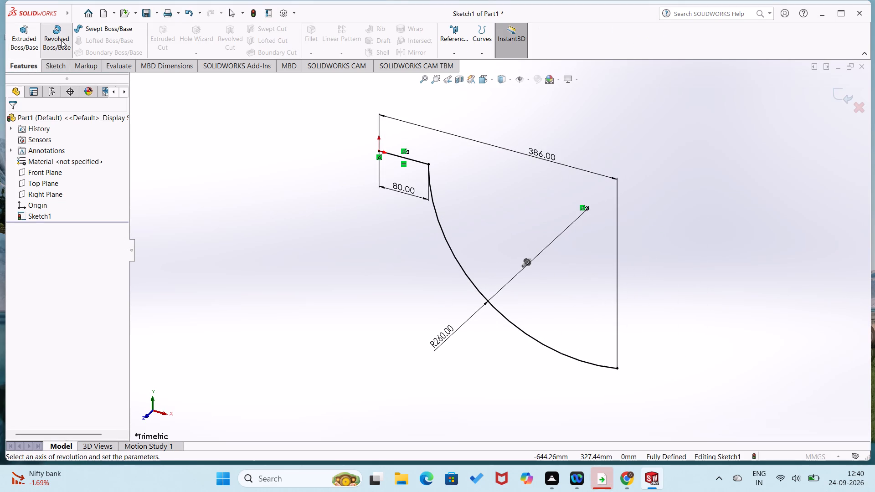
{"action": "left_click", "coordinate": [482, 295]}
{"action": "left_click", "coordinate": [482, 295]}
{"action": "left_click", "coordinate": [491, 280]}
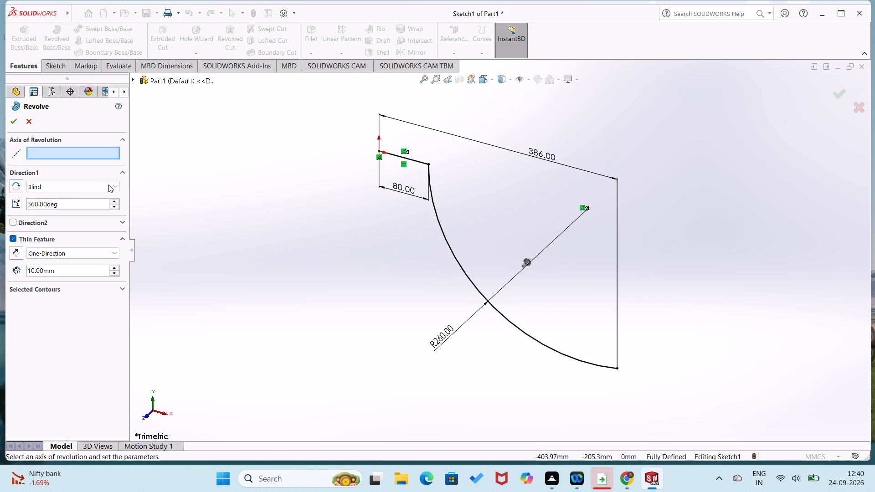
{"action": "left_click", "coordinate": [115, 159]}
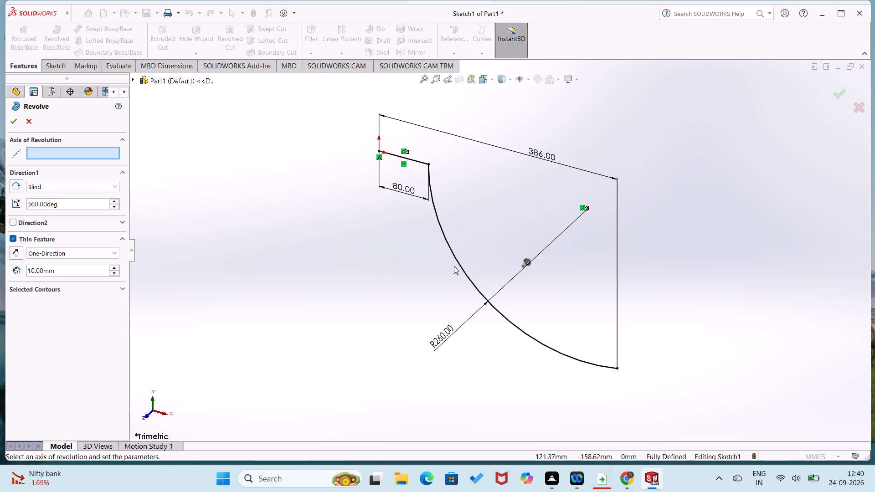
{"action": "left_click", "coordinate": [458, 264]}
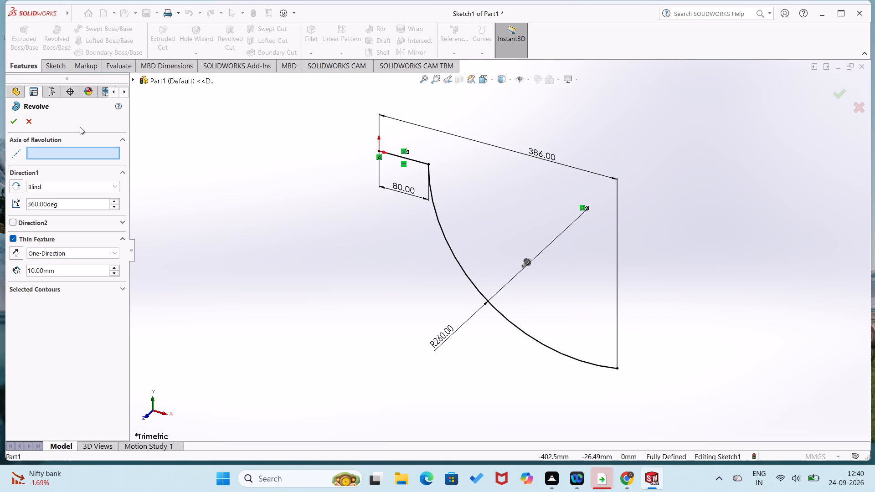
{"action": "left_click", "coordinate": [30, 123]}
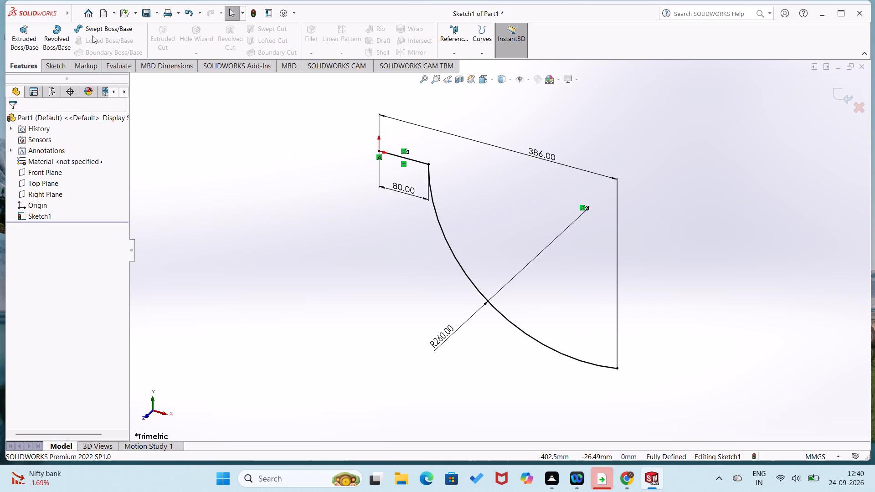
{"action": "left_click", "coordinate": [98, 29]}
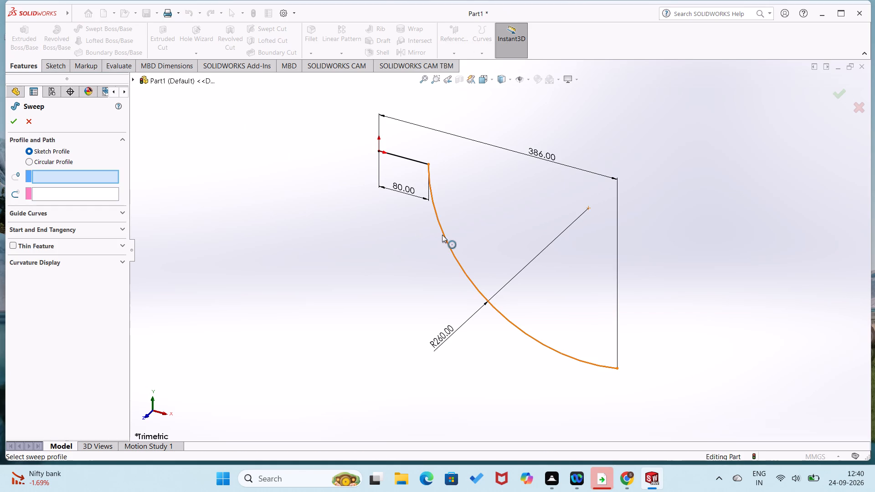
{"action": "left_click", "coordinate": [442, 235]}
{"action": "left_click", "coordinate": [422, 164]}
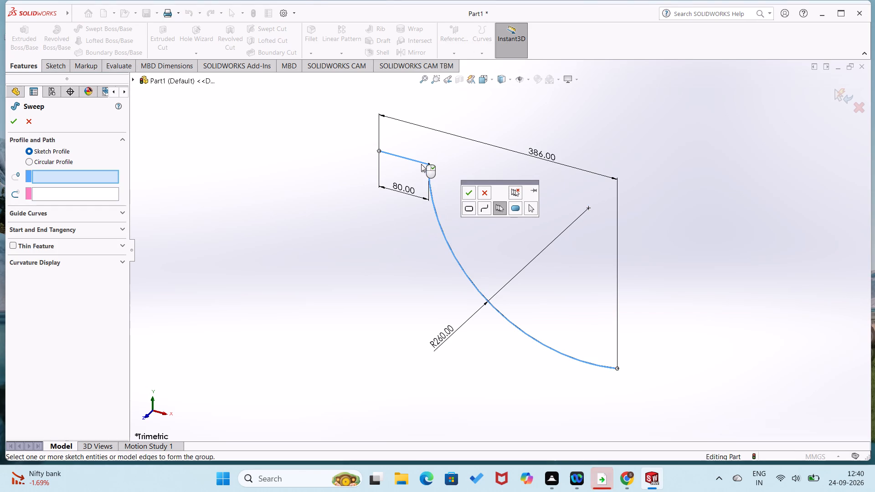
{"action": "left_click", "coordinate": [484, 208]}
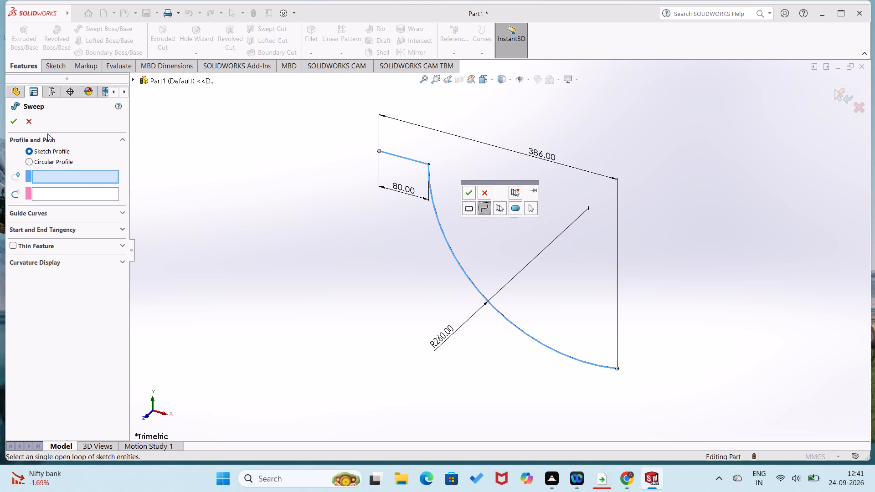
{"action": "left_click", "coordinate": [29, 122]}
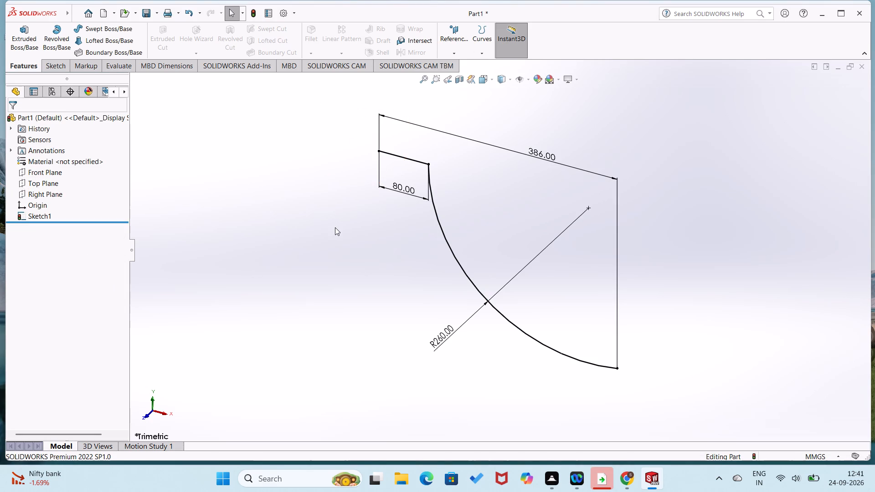
Undo the sketch's dimensions, arc and horizontal line until the Front Plane sketch is empty.
{"action": "key", "text": "ctrl+8"}
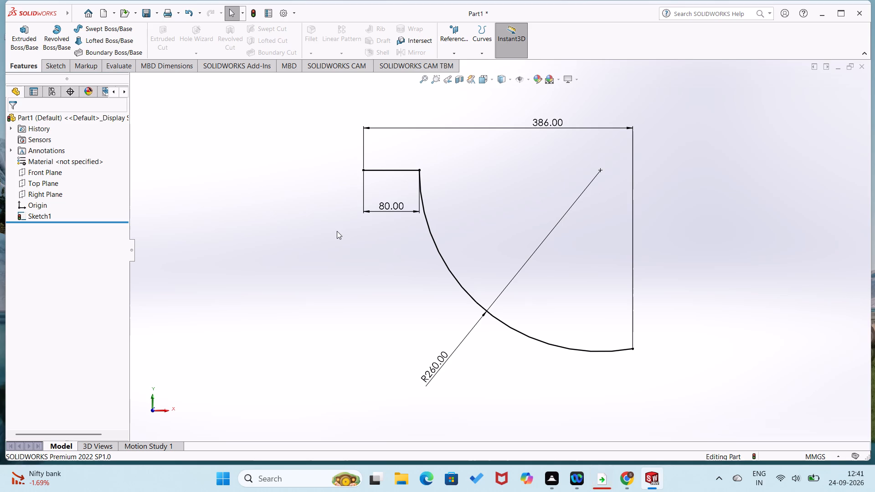
{"action": "right_click_drag", "start_coordinate": [155, 328], "coordinate": [0, 491]}
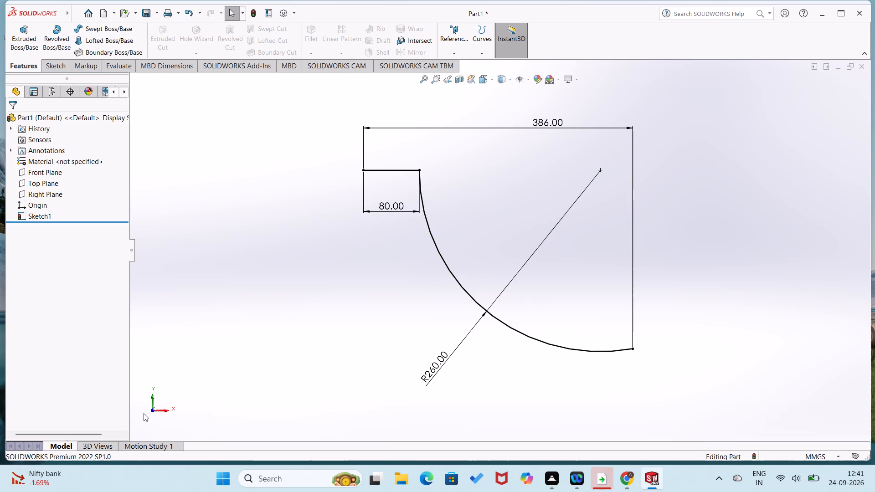
{"action": "key", "text": "ctrl+z"}
{"action": "key", "text": "ctrl+z"}
{"action": "key", "text": "ctrl+z"}
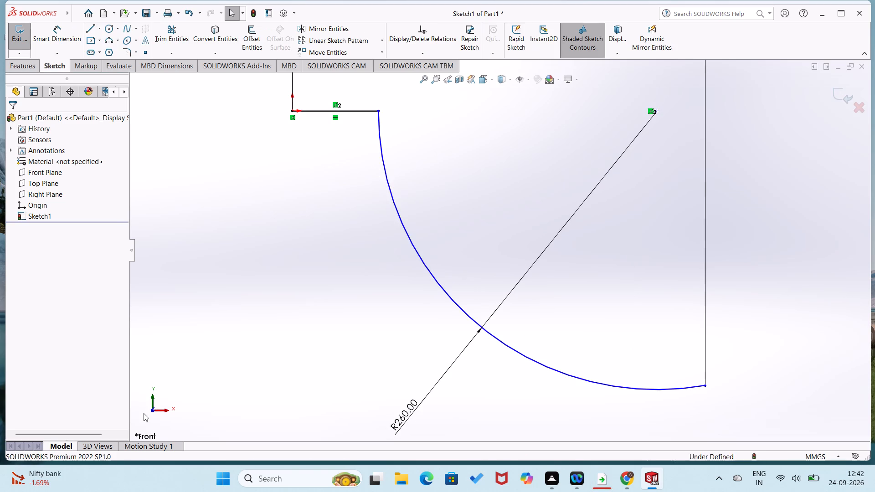
{"action": "key", "text": "ctrl+z"}
{"action": "key", "text": "ctrl+z"}
{"action": "key", "text": "ctrl+z"}
{"action": "key", "text": "ctrl+z"}
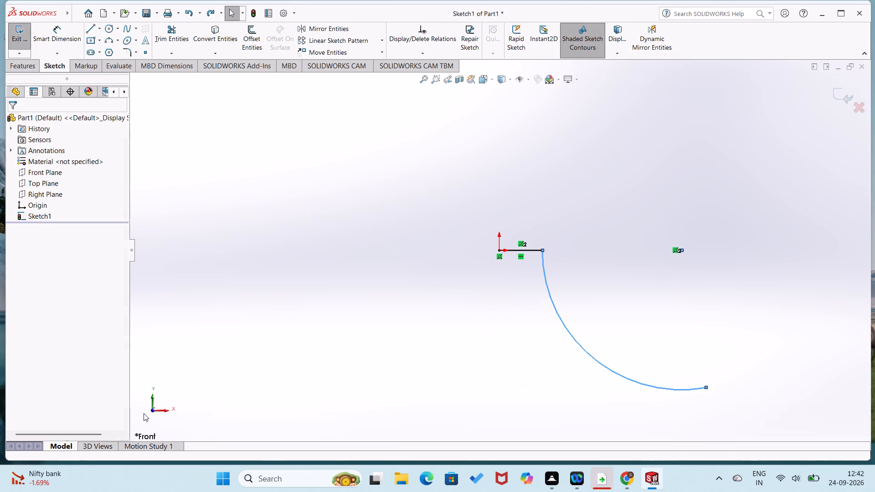
{"action": "key", "text": "ctrl+z"}
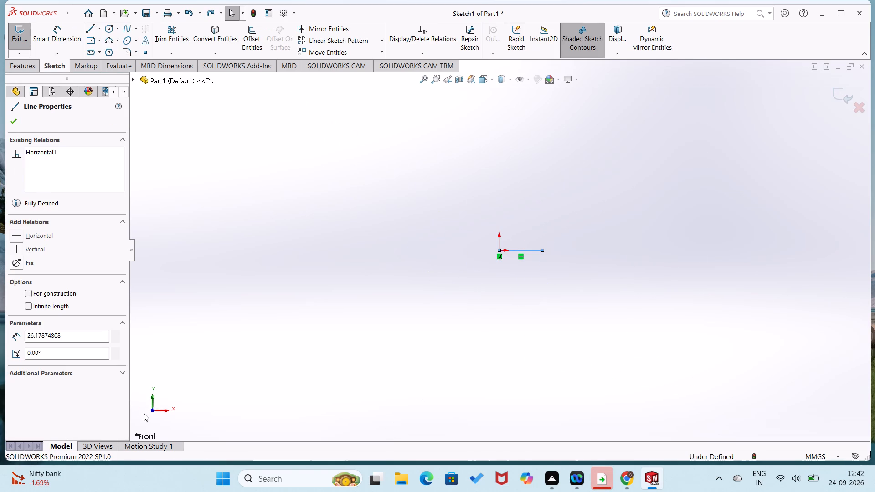
{"action": "key", "text": "ctrl+z"}
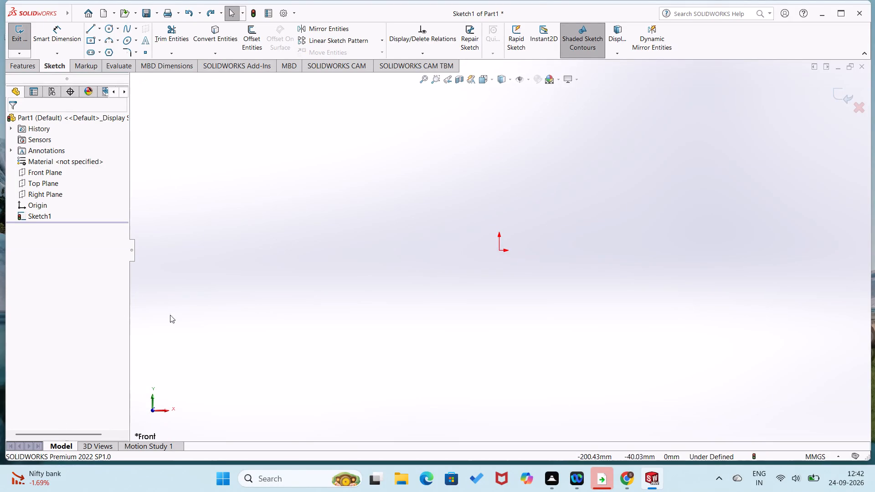
Sketch from the origin a horizontal line about 30 mm, a downward line about 29 mm, a 90° tangent arc of about R52.5 and a horizontal line about 39 mm.
{"action": "right_click_drag", "start_coordinate": [386, 210], "coordinate": [264, 246]}
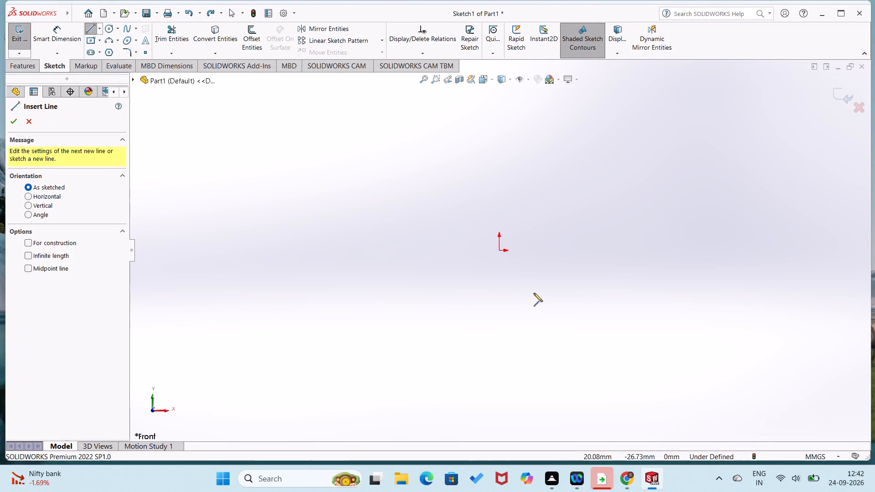
{"action": "left_click", "coordinate": [498, 248]}
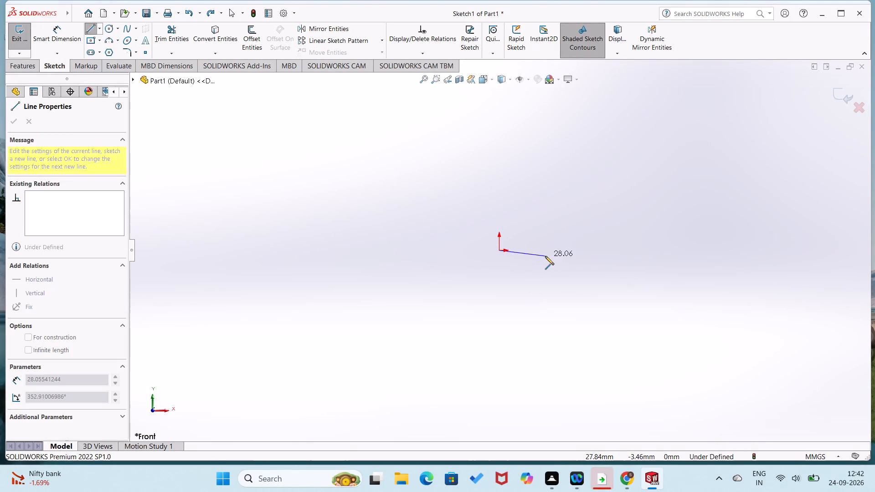
{"action": "left_click", "coordinate": [549, 252]}
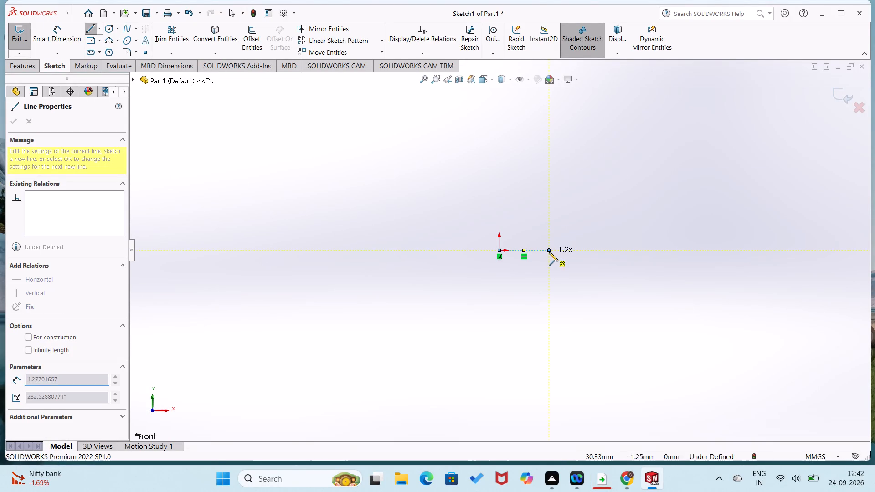
{"action": "left_click", "coordinate": [550, 298]}
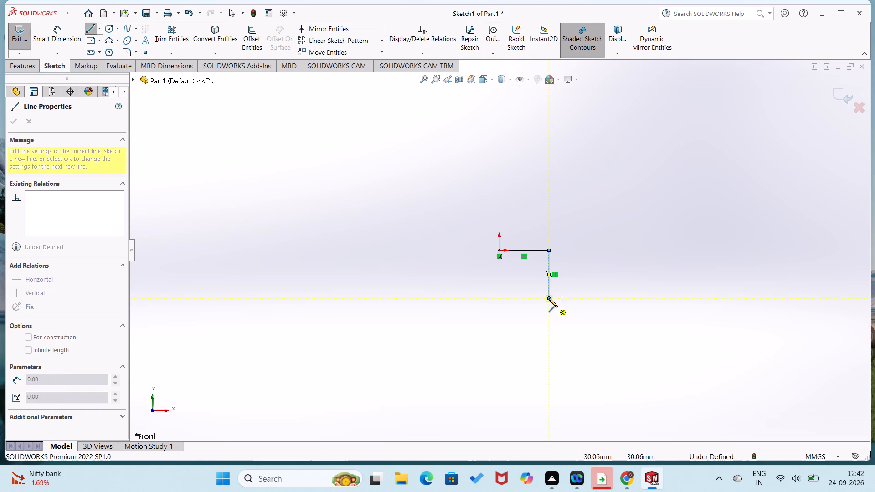
{"action": "left_click", "coordinate": [635, 385]}
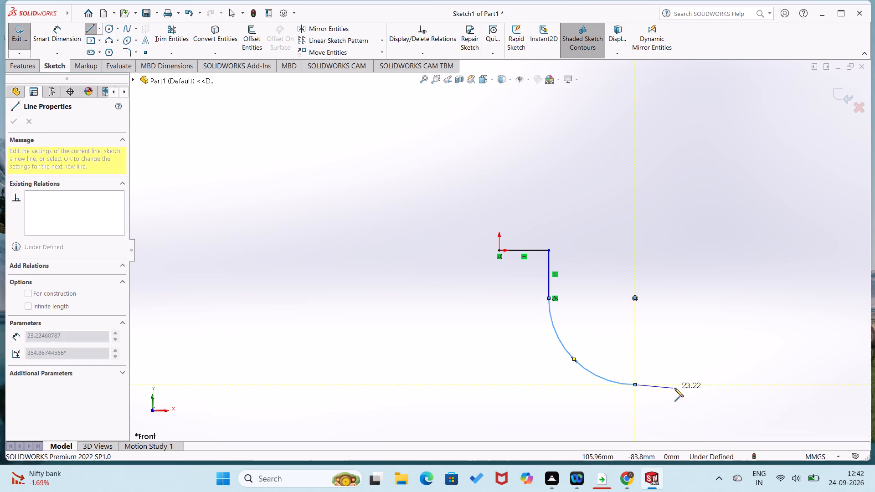
{"action": "left_click", "coordinate": [699, 385]}
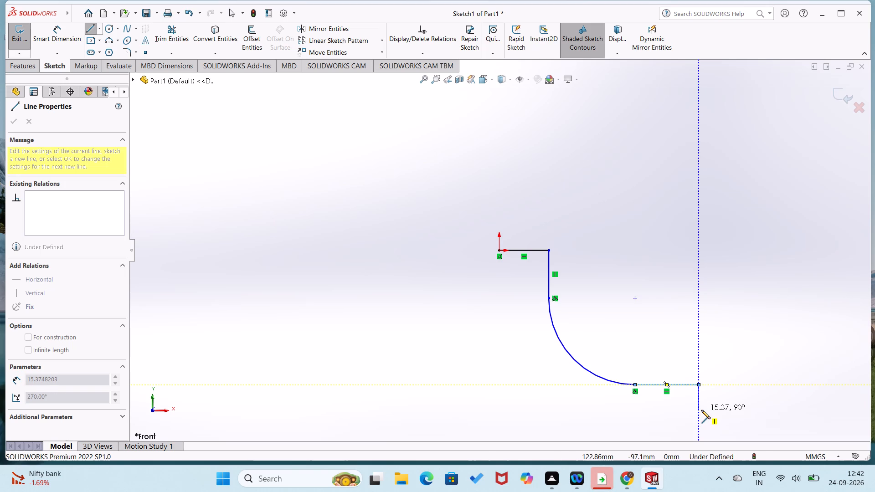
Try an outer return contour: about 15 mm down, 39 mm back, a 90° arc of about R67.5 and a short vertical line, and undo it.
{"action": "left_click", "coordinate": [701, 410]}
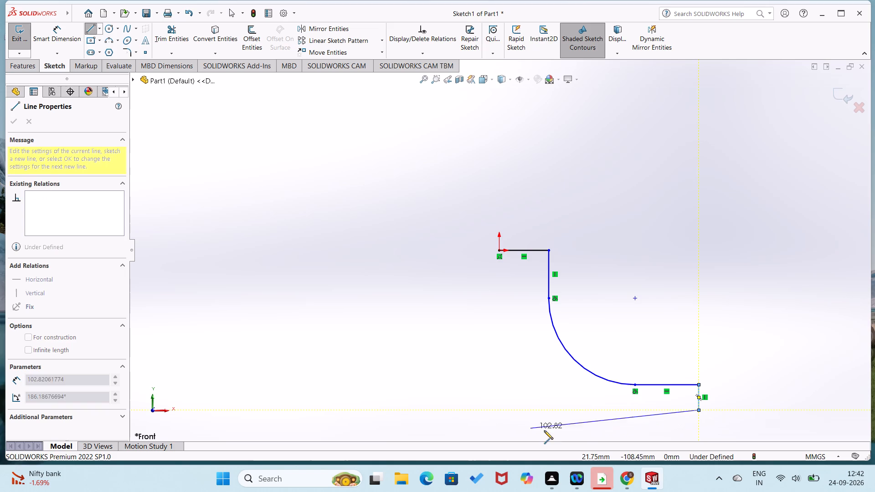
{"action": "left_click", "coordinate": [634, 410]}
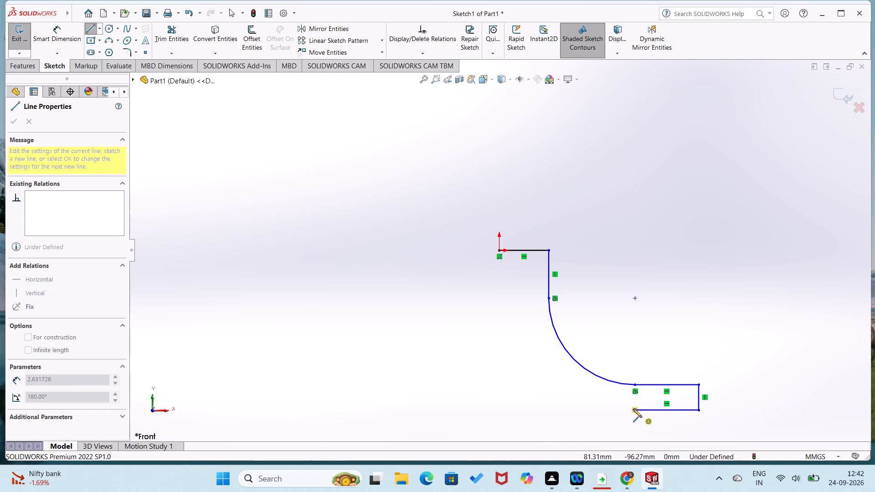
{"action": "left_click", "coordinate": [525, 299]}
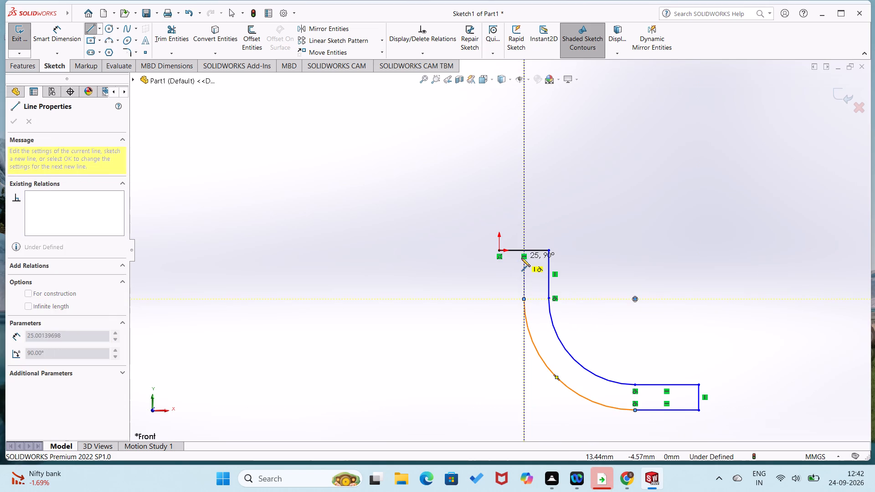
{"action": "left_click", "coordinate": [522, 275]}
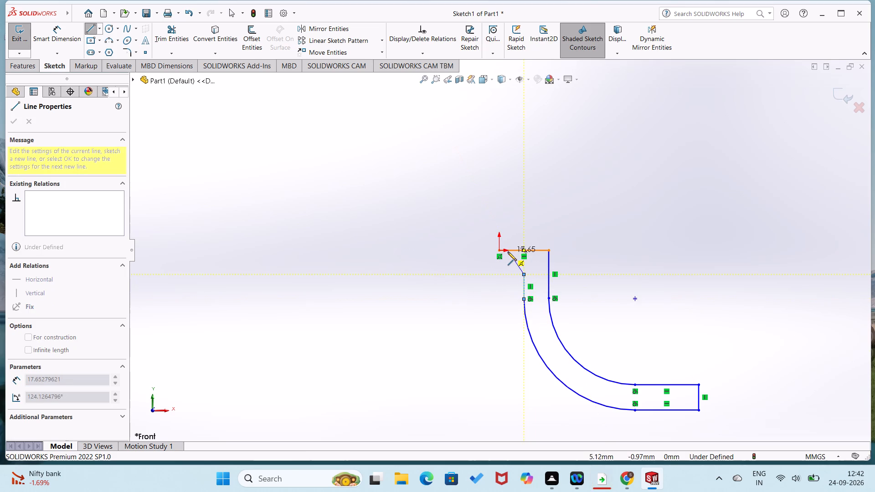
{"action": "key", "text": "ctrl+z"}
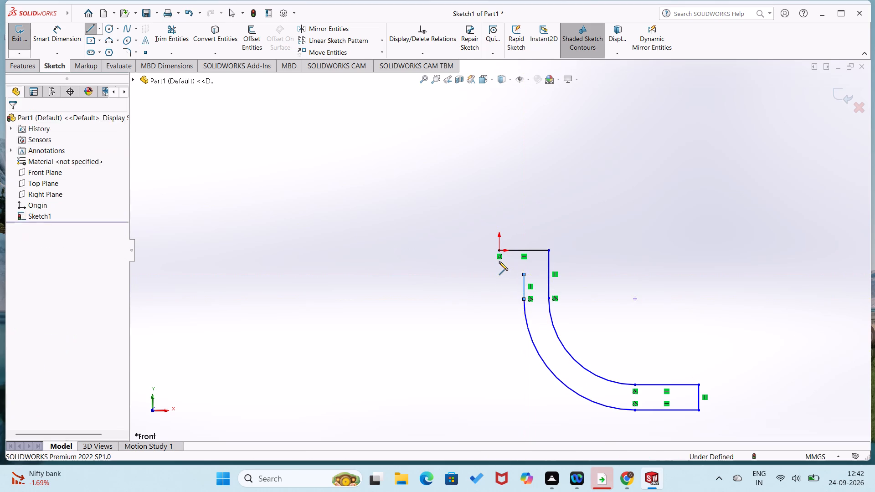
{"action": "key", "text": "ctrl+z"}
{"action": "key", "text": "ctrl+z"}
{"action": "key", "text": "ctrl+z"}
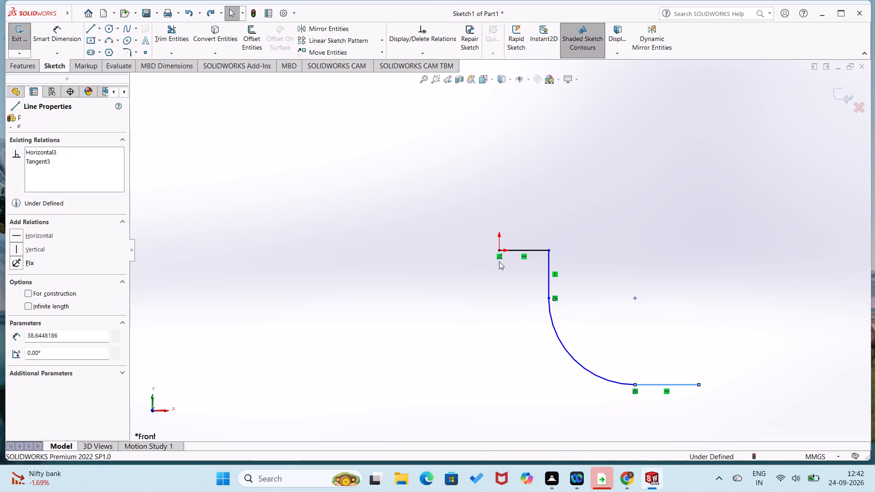
Close the profile with a line about 30 mm down, 39 mm back, an outer arc of about R78 and a line to the origin.
{"action": "right_click_drag", "start_coordinate": [512, 318], "coordinate": [425, 434]}
{"action": "right_click_drag", "start_coordinate": [552, 364], "coordinate": [431, 312]}
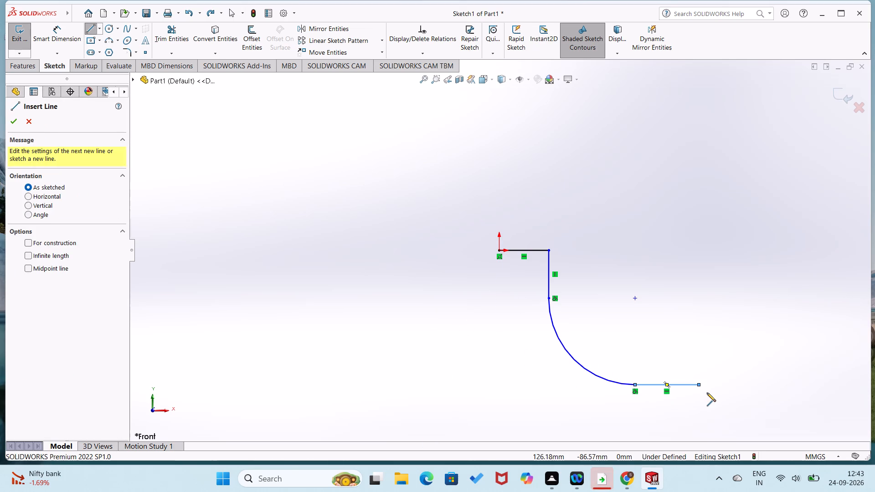
{"action": "left_click", "coordinate": [699, 384]}
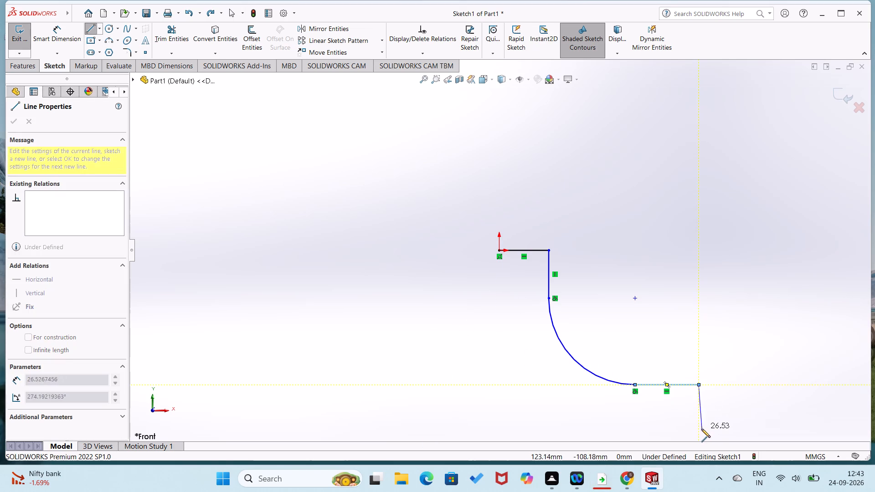
{"action": "left_click", "coordinate": [700, 435]}
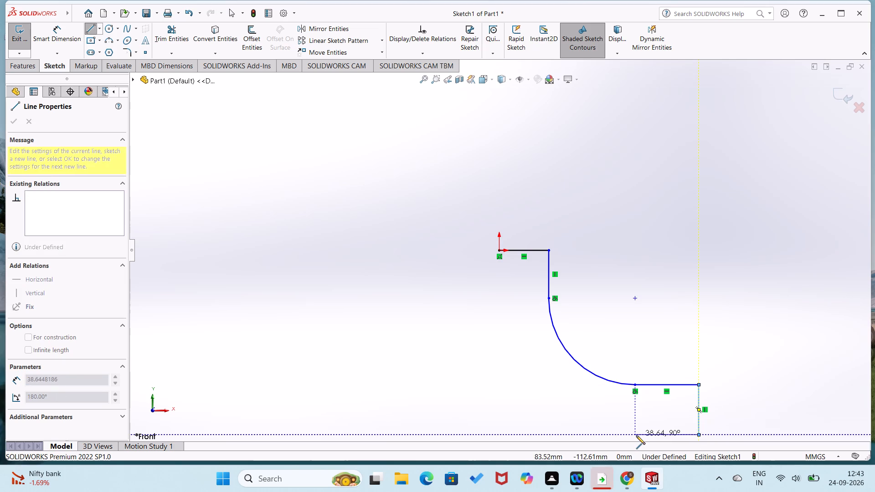
{"action": "left_click", "coordinate": [635, 437]}
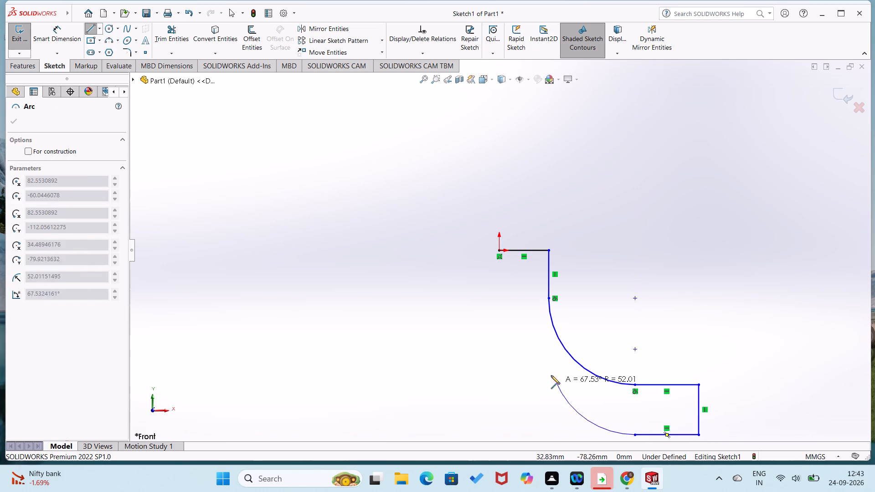
{"action": "left_click", "coordinate": [507, 298]}
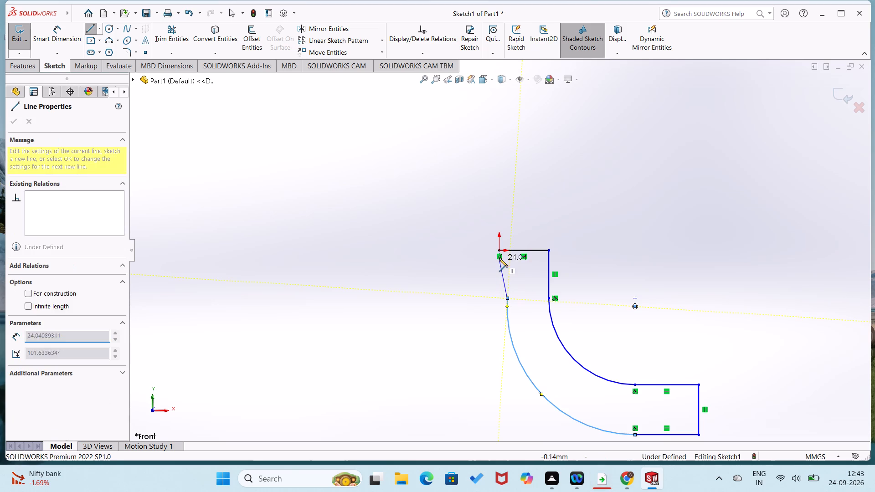
{"action": "left_click", "coordinate": [499, 251]}
{"action": "right_click_drag", "start_coordinate": [434, 285], "coordinate": [460, 145]}
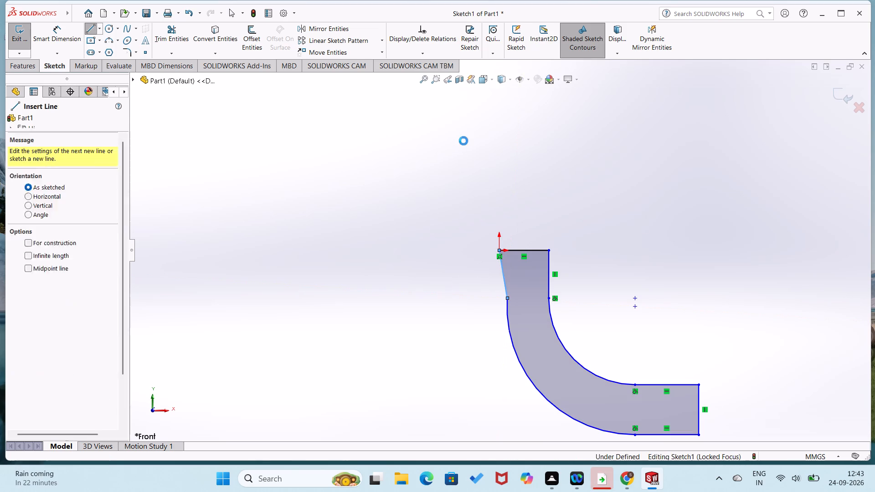
{"action": "right_click_drag", "start_coordinate": [413, 313], "coordinate": [337, 340]}
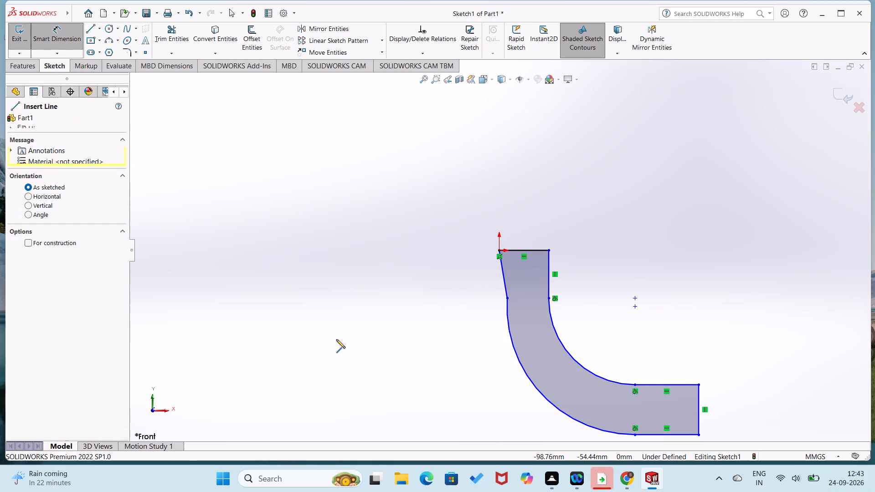
{"action": "key", "text": "Escape"}
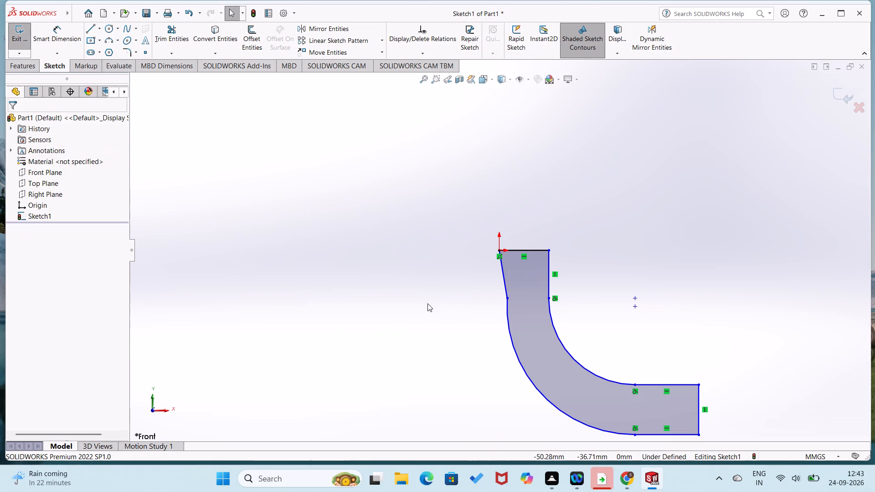
Make the slanted line between the origin and the outer arc vertical.
{"action": "right_click", "coordinate": [504, 276]}
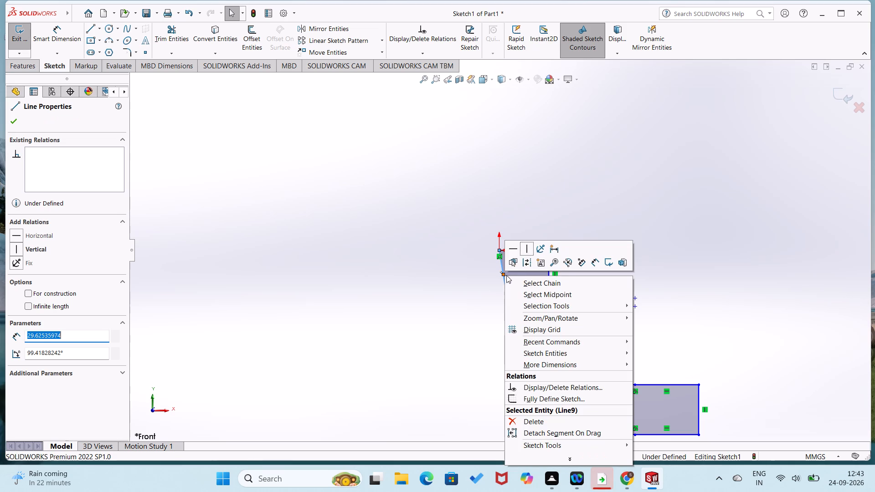
{"action": "left_click", "coordinate": [523, 248]}
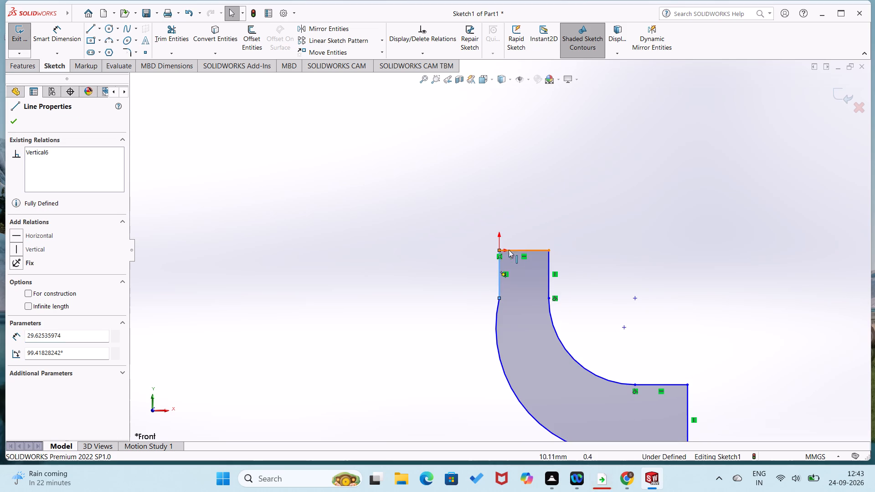
{"action": "left_click", "coordinate": [467, 247]}
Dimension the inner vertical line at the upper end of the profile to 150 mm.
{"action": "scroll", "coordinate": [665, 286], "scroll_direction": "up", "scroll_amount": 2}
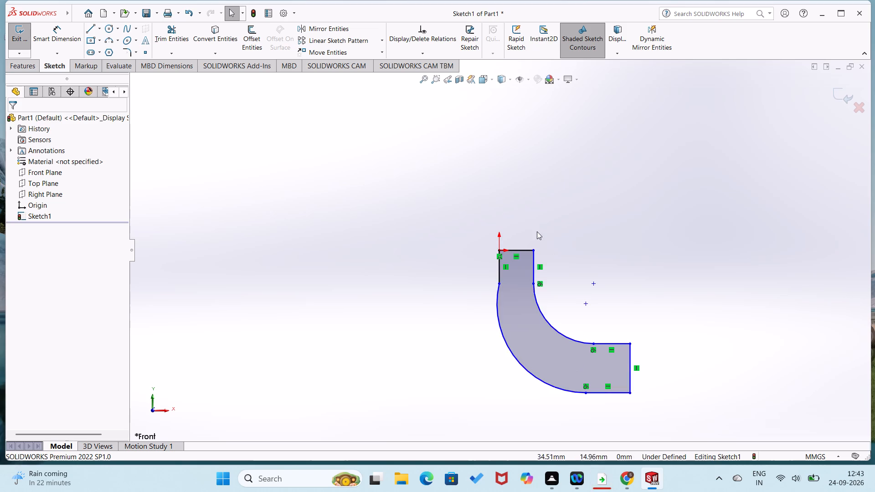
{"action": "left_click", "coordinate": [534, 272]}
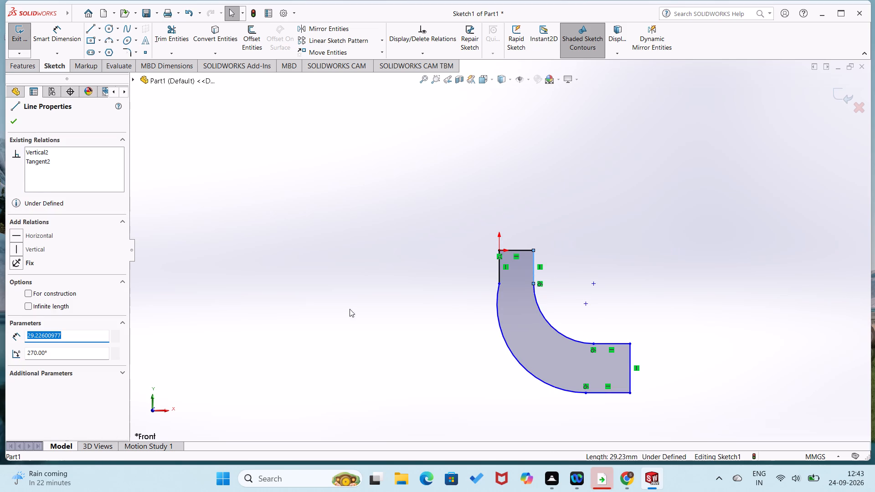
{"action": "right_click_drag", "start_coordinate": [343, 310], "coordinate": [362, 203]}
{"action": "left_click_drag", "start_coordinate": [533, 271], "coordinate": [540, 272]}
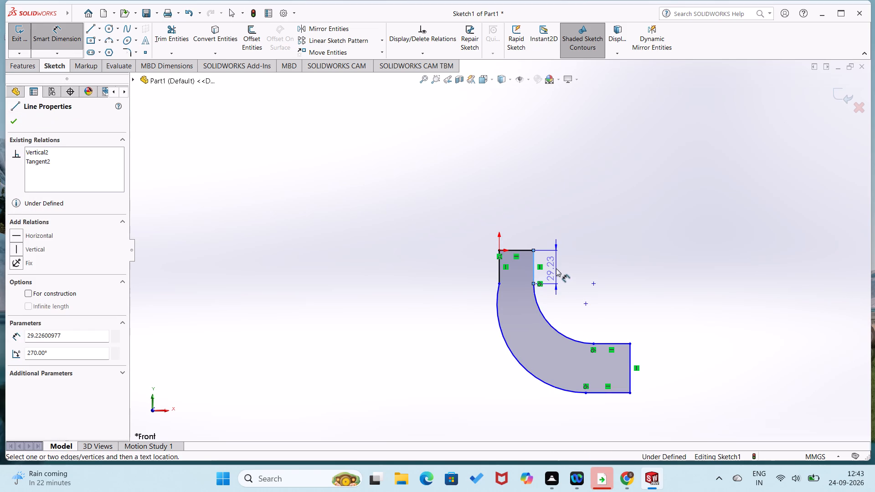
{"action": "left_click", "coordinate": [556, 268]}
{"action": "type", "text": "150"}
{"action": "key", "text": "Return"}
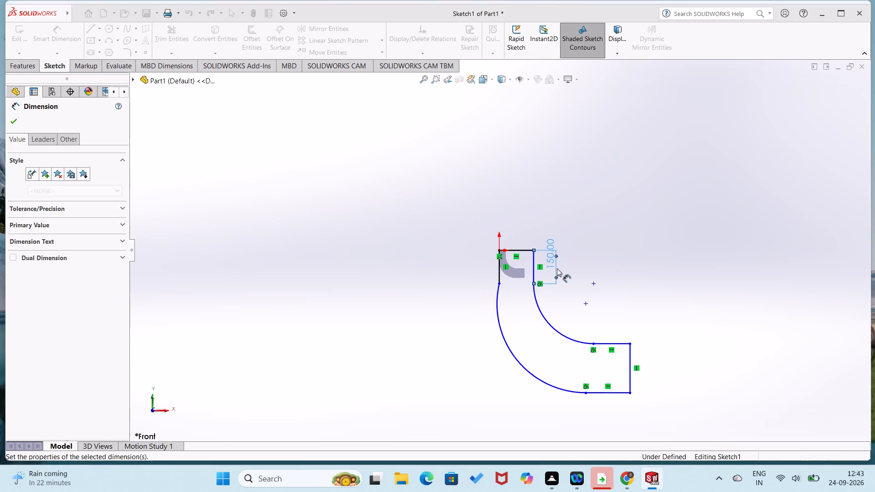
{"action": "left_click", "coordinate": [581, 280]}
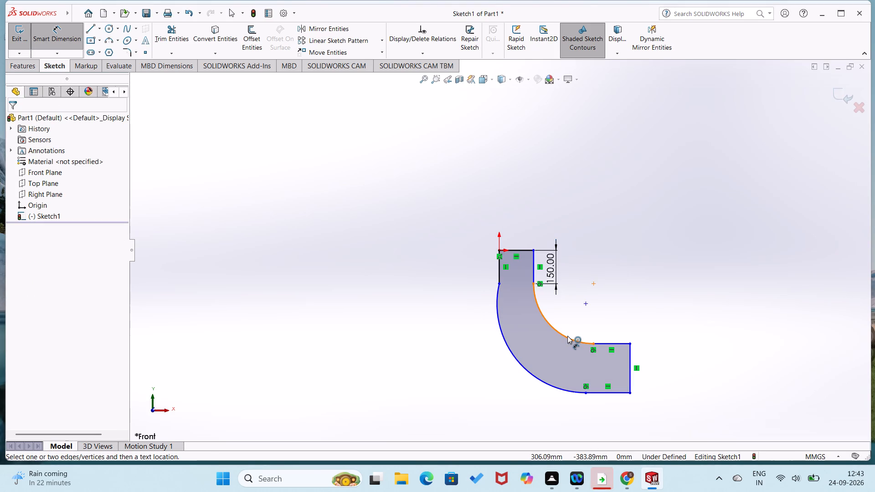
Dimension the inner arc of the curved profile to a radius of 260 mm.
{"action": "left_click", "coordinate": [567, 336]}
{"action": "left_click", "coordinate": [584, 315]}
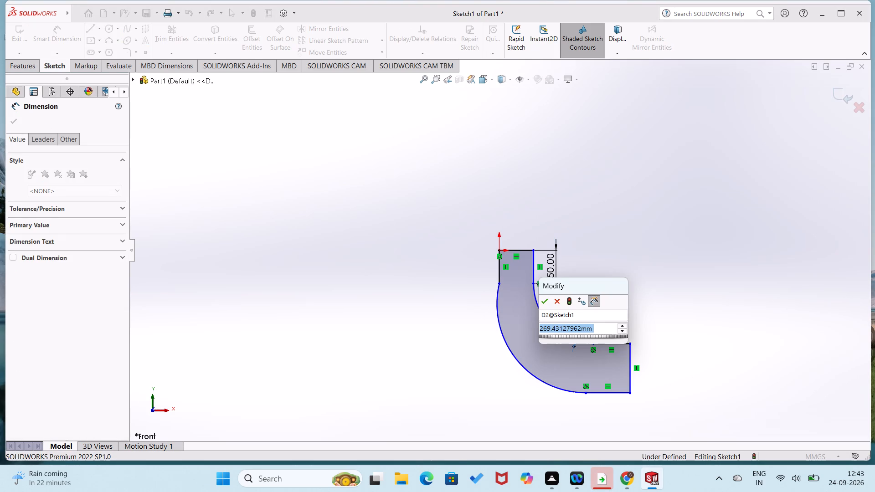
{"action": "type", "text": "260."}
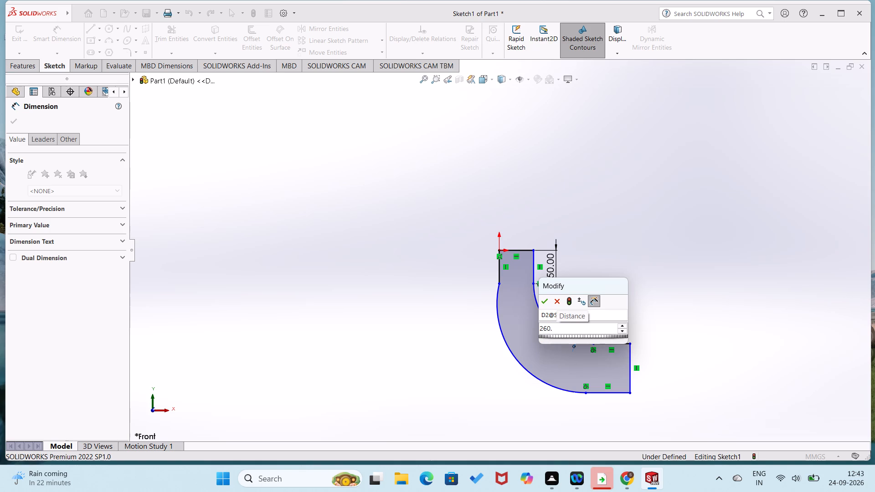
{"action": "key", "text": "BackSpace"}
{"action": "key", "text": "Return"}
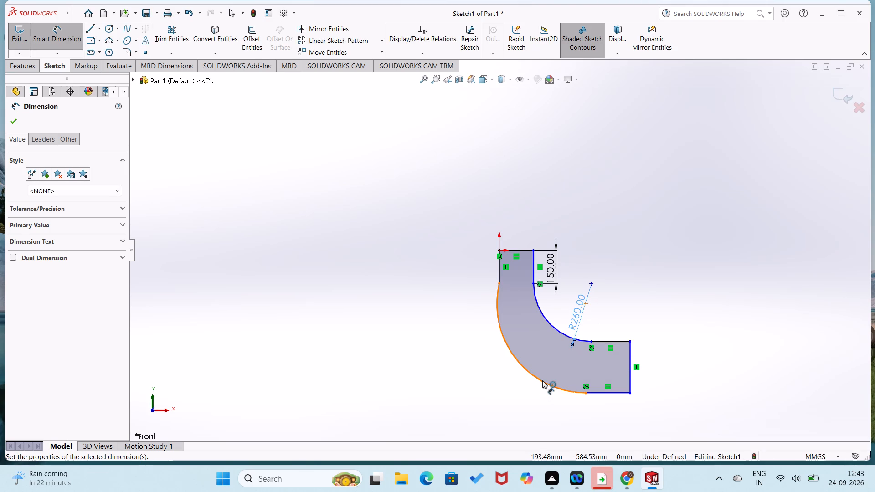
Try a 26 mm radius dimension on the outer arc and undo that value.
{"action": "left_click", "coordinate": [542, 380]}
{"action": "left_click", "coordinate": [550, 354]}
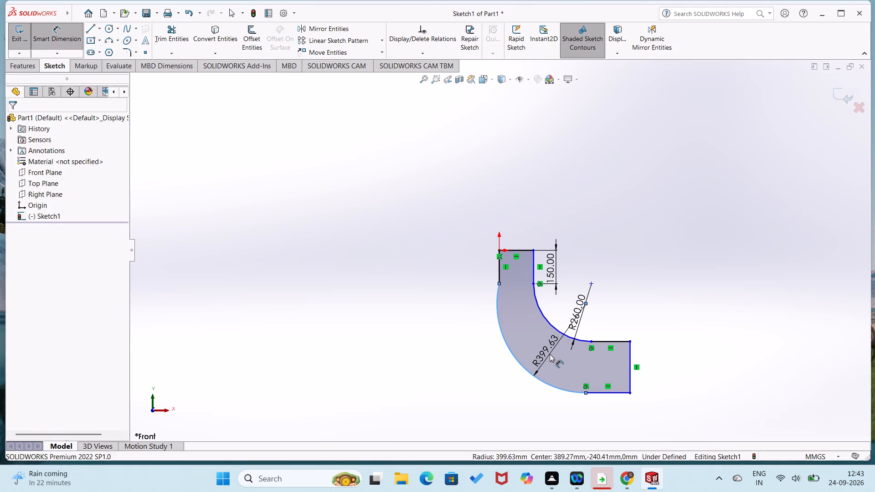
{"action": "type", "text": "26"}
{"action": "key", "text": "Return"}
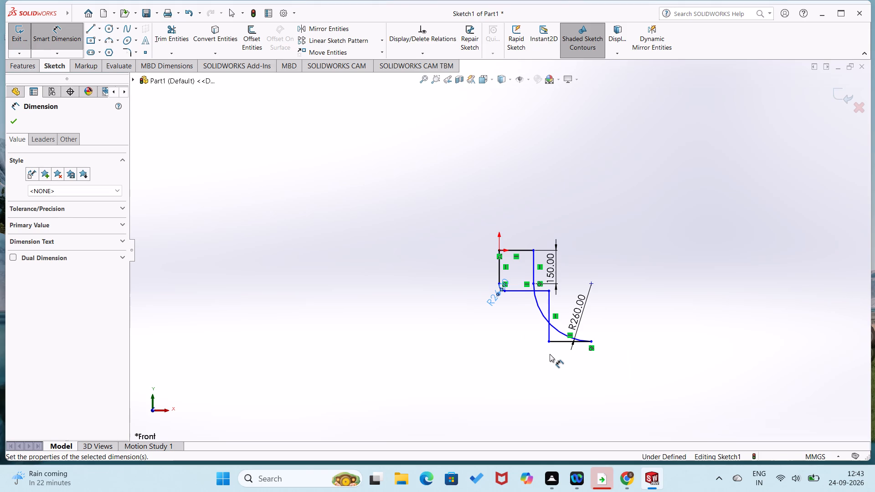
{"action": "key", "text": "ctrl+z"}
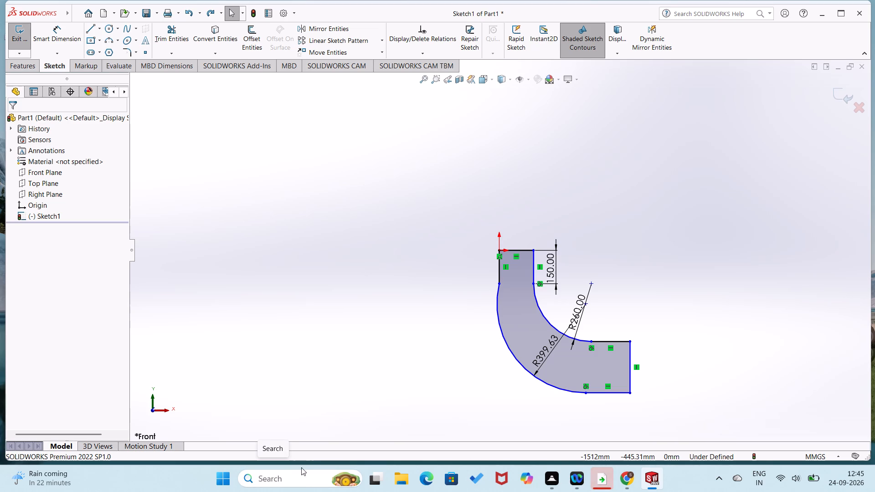
Close the current part with the curved profile without saving it.
{"action": "left_click", "coordinate": [864, 64]}
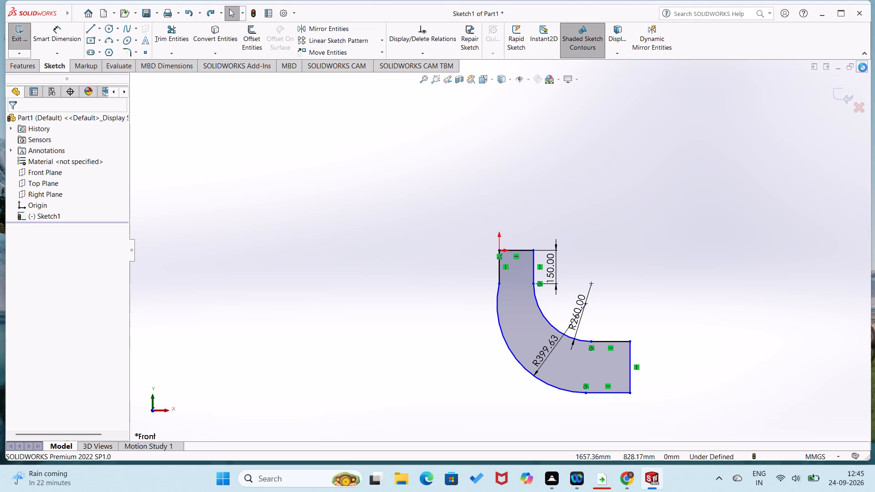
{"action": "left_click", "coordinate": [479, 255]}
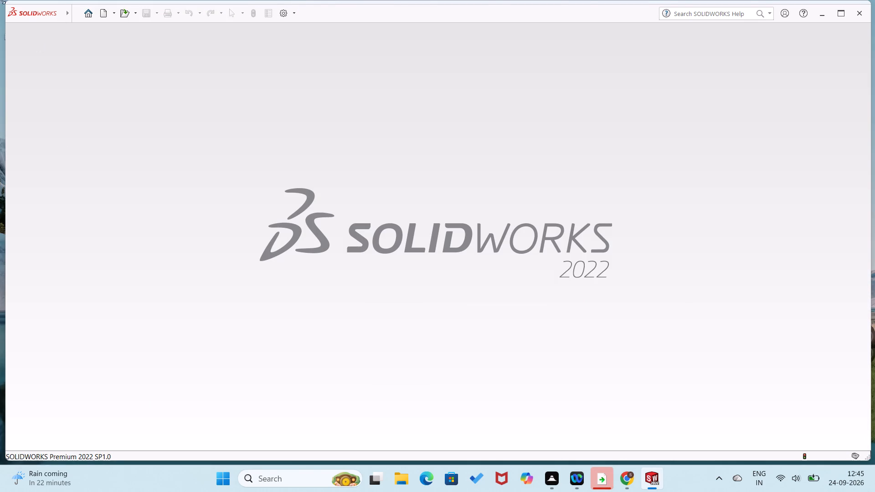
Create a new part and open a sketch on its Front Plane.
{"action": "left_click", "coordinate": [86, 16]}
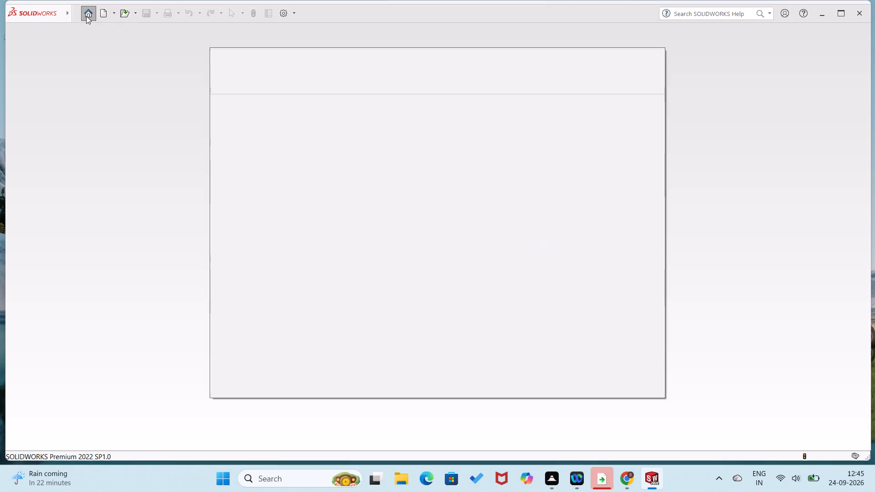
{"action": "left_click", "coordinate": [230, 126]}
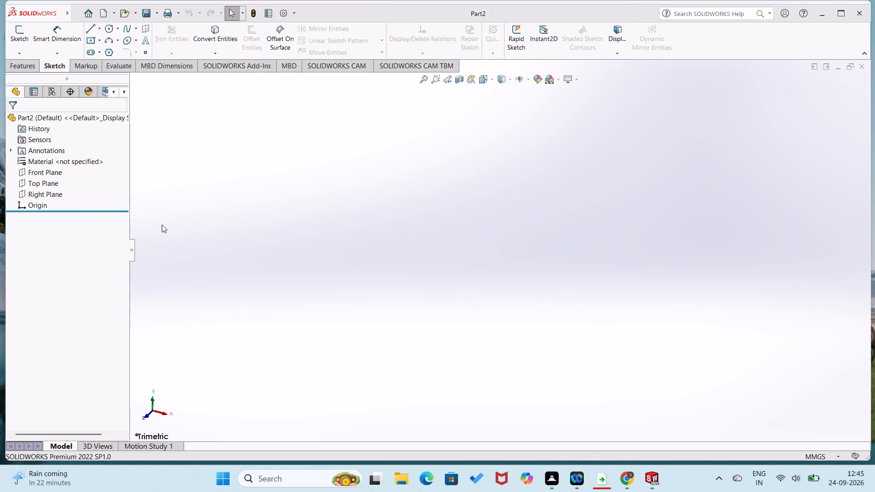
{"action": "left_click", "coordinate": [34, 174]}
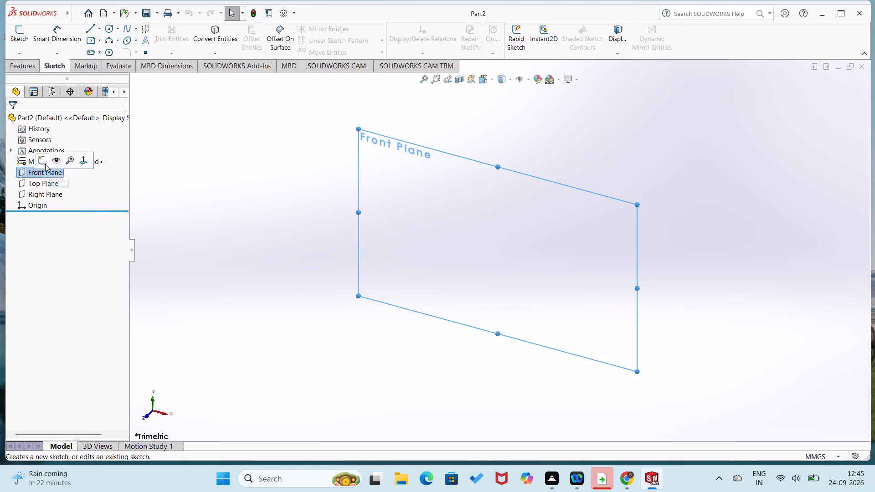
{"action": "left_click", "coordinate": [46, 162]}
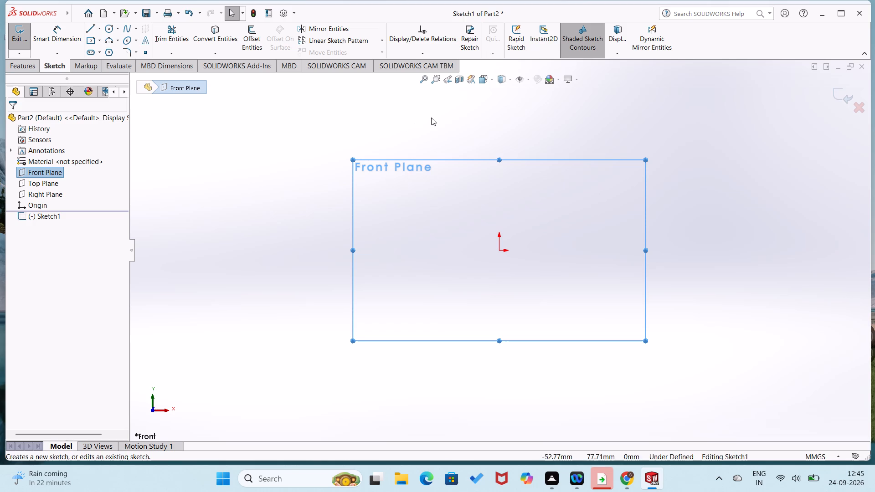
Sketch a closed upright slot from the origin with vertical sides about 31 mm long joined by tangent end arcs of about R24.5.
{"action": "right_click_drag", "start_coordinate": [454, 176], "coordinate": [398, 231]}
{"action": "left_click", "coordinate": [499, 249]}
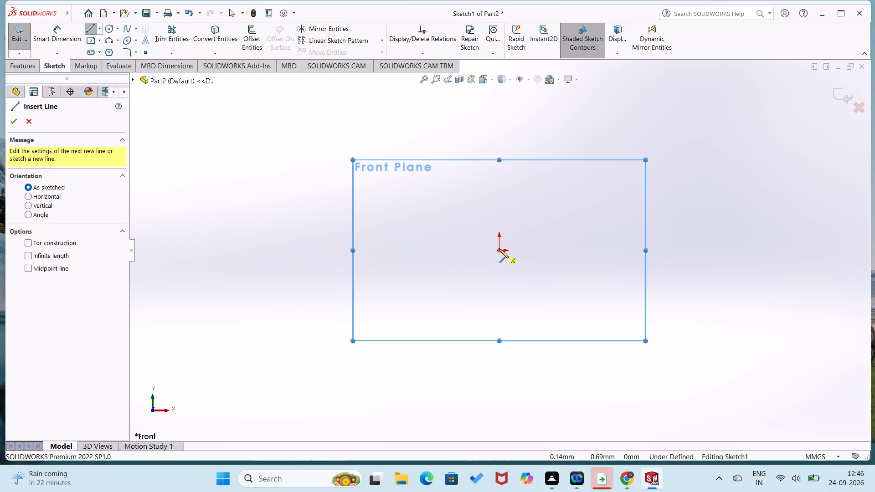
{"action": "left_click", "coordinate": [501, 199]}
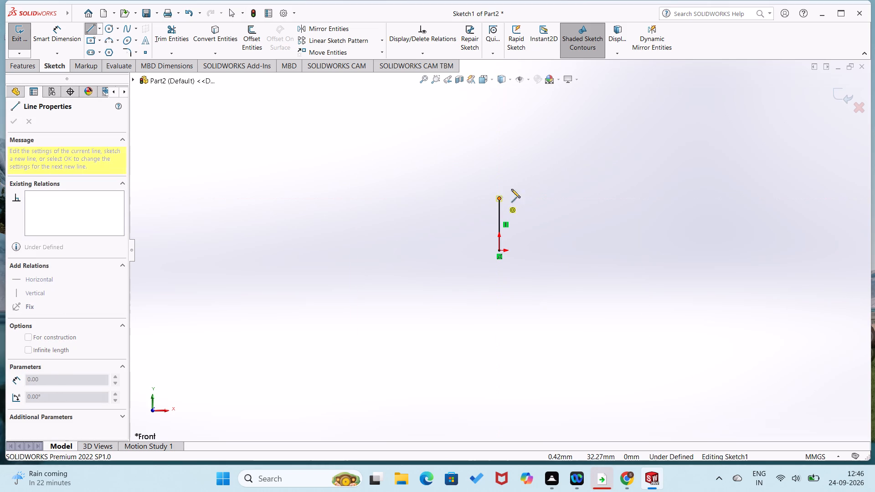
{"action": "left_click", "coordinate": [580, 197]}
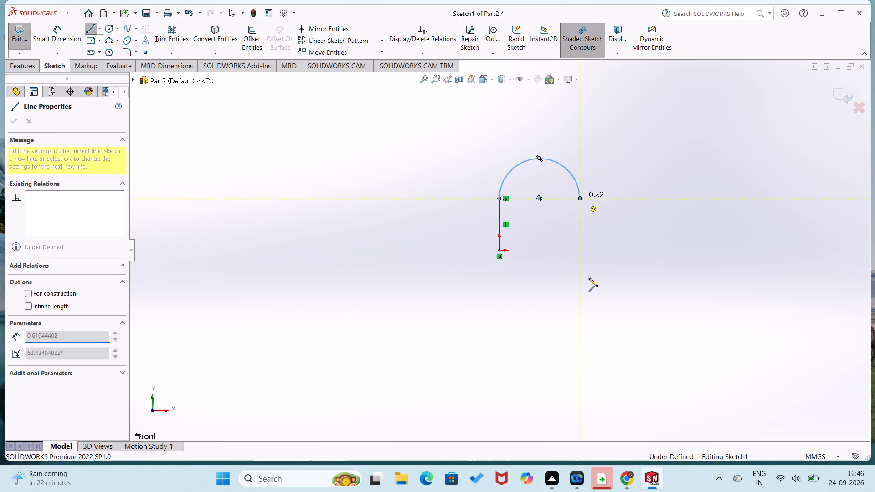
{"action": "left_click", "coordinate": [579, 251]}
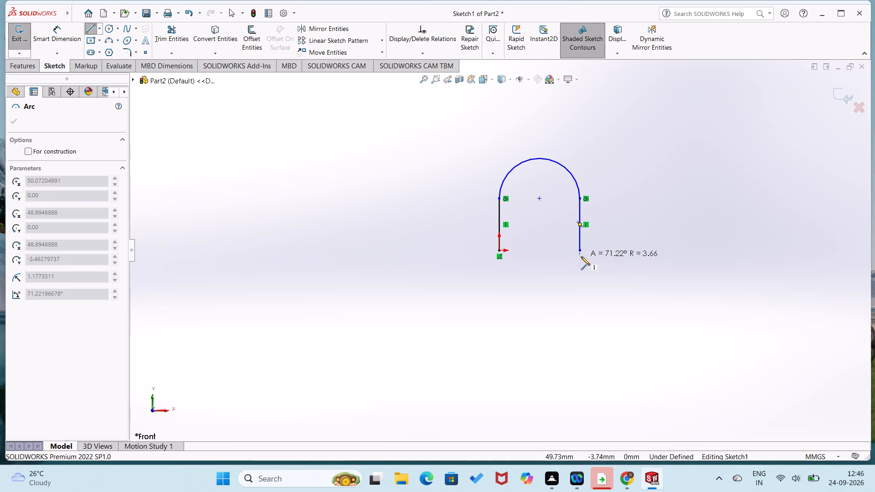
{"action": "left_click", "coordinate": [499, 250]}
Dimension the vertical distance between the two arc centres of the slot to 10 mm.
{"action": "right_click_drag", "start_coordinate": [463, 267], "coordinate": [456, 209]}
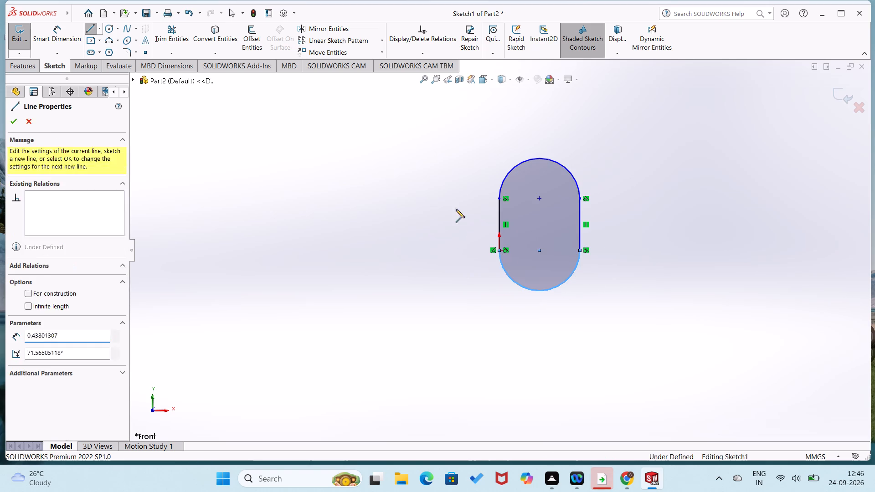
{"action": "right_click_drag", "start_coordinate": [456, 209], "coordinate": [458, 190]}
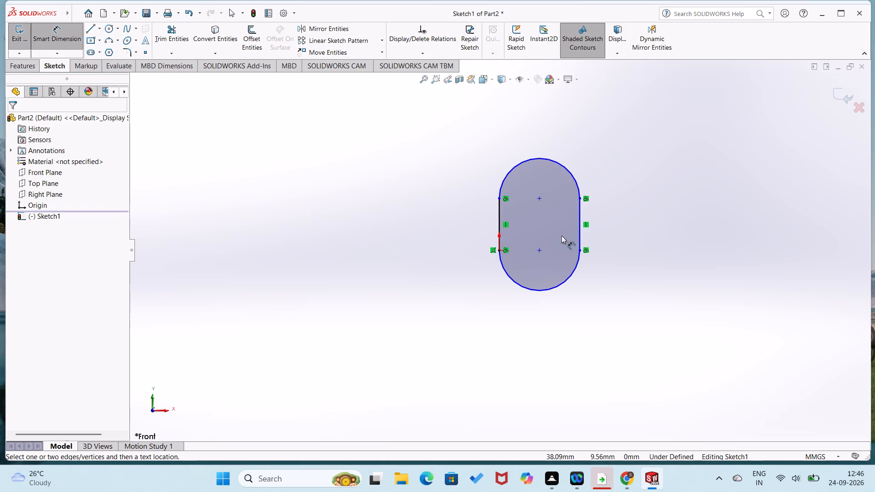
{"action": "left_click", "coordinate": [540, 251]}
{"action": "left_click", "coordinate": [538, 198]}
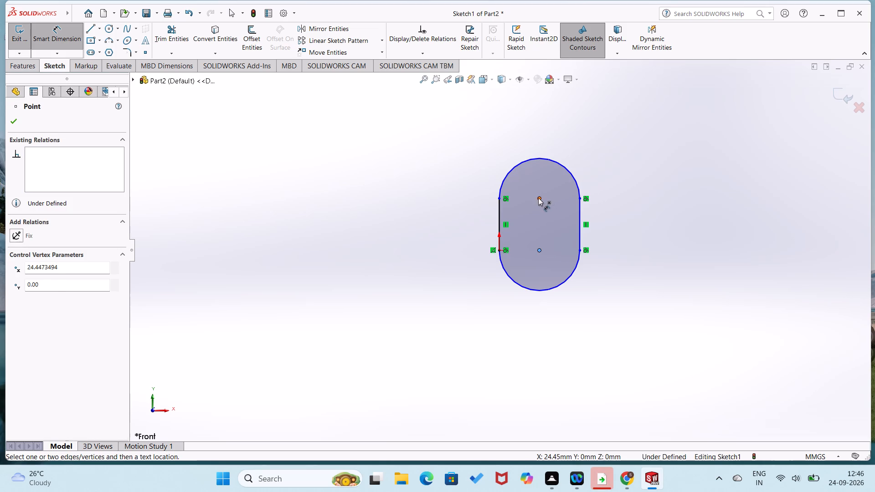
{"action": "left_click", "coordinate": [606, 220]}
{"action": "key", "text": "1"}
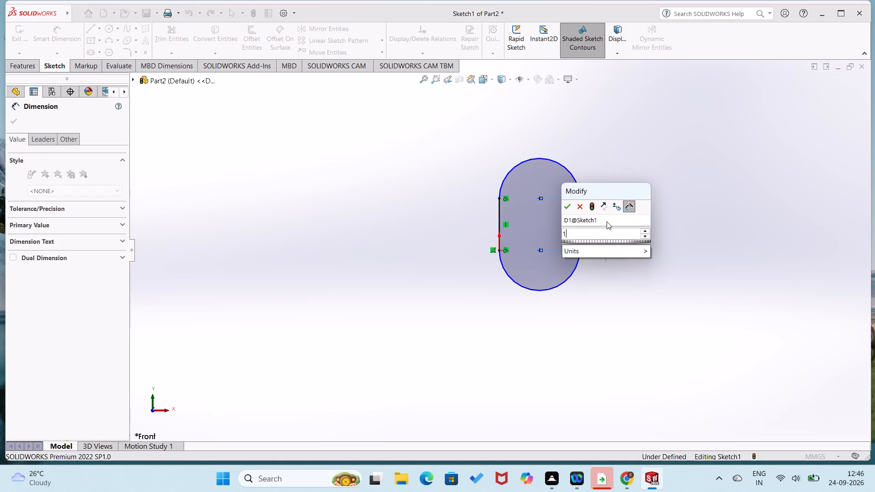
{"action": "key", "text": "0"}
{"action": "key", "text": "Return"}
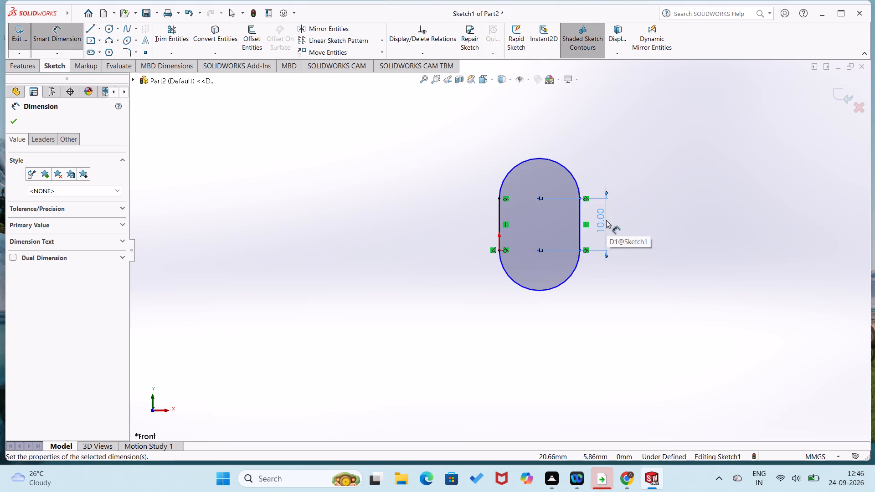
{"action": "left_click", "coordinate": [407, 277]}
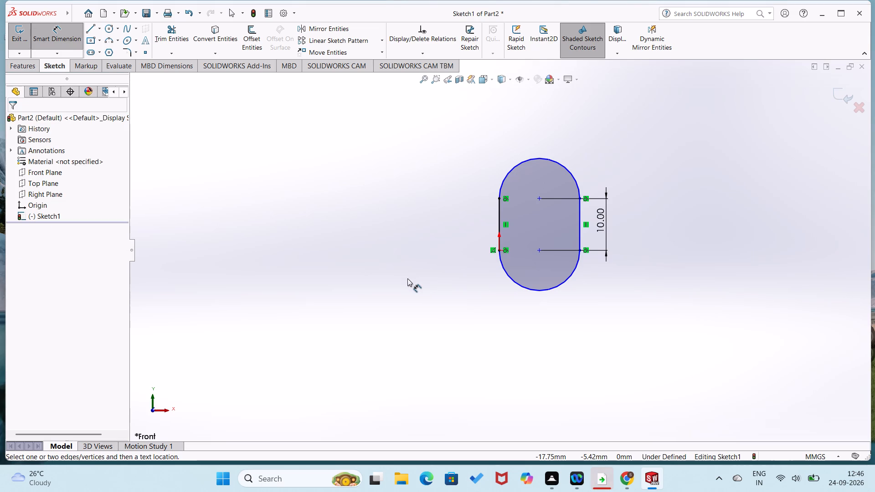
Dimension the upper arc of the slot to a radius of 8.5 mm.
{"action": "left_click", "coordinate": [510, 173]}
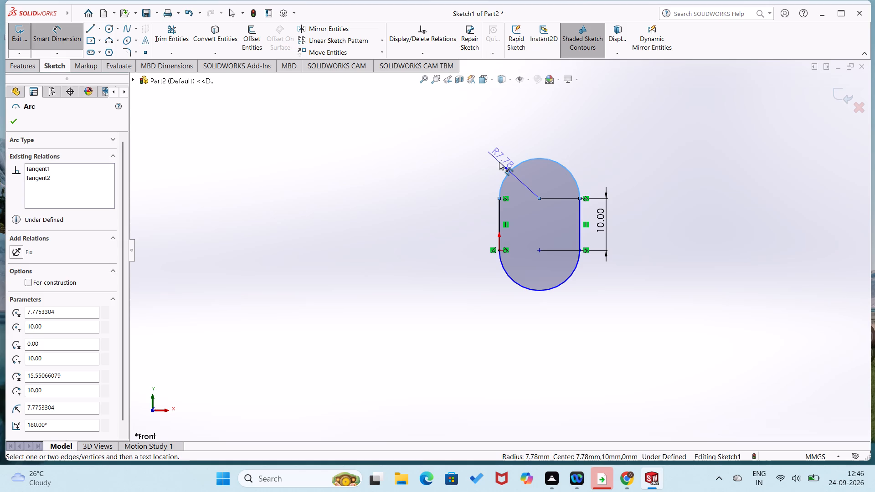
{"action": "left_click", "coordinate": [497, 160]}
{"action": "type", "text": "8.5"}
{"action": "key", "text": "Return"}
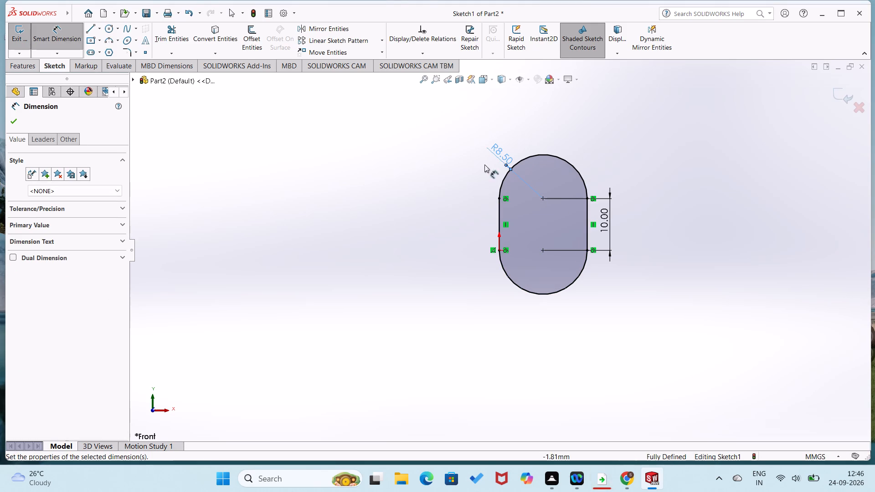
{"action": "left_click", "coordinate": [437, 195]}
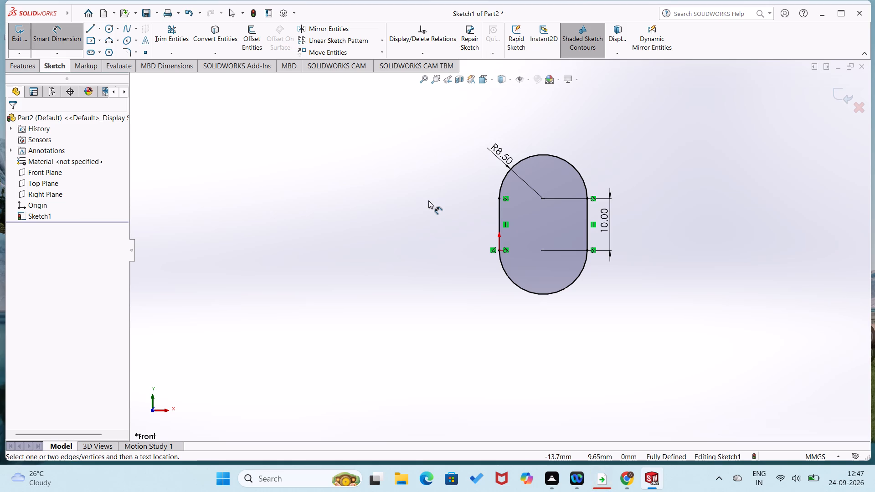
Draw a vertical centreline through the slot from the top of the upper arc to the bottom of the lower arc.
{"action": "right_click_drag", "start_coordinate": [446, 170], "coordinate": [419, 197]}
{"action": "right_click_drag", "start_coordinate": [448, 177], "coordinate": [388, 230]}
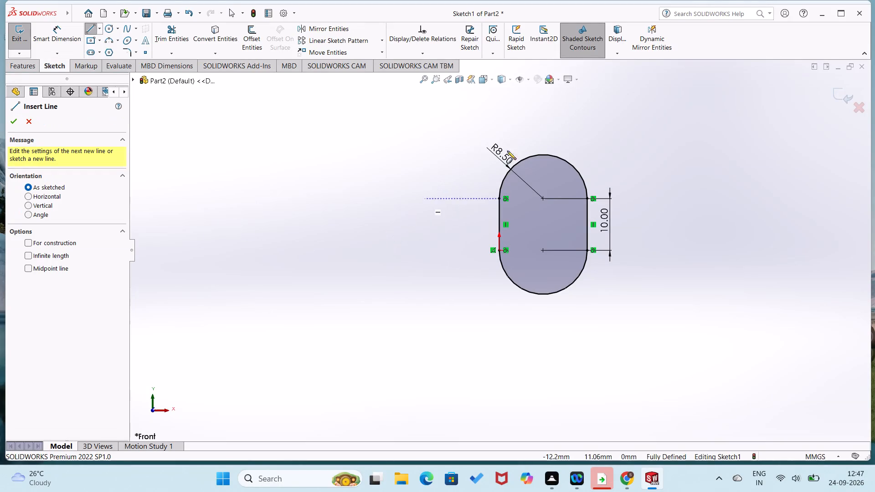
{"action": "left_click", "coordinate": [542, 154]}
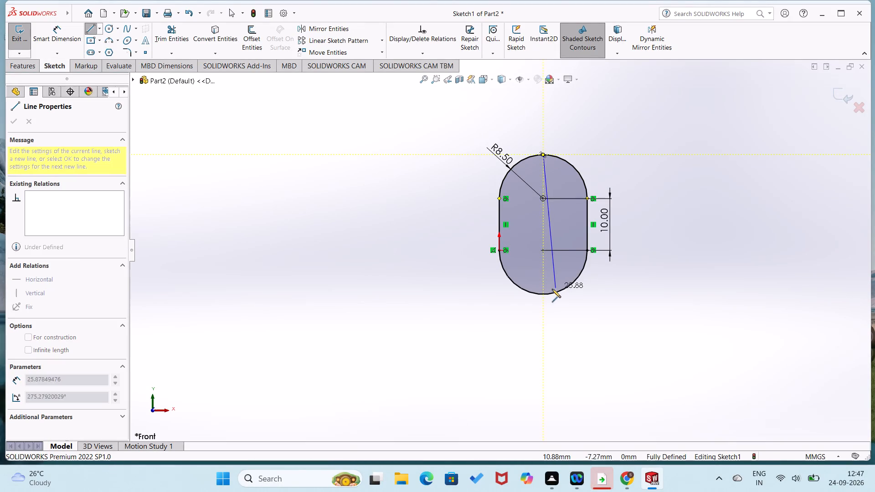
{"action": "left_click", "coordinate": [543, 293]}
{"action": "right_click_drag", "start_coordinate": [537, 292], "coordinate": [532, 296]}
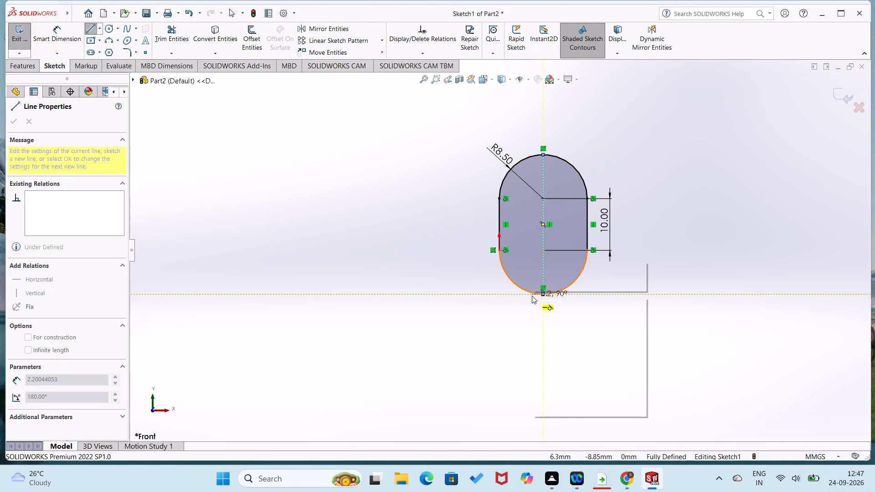
{"action": "left_click", "coordinate": [556, 282]}
{"action": "left_click", "coordinate": [468, 311]}
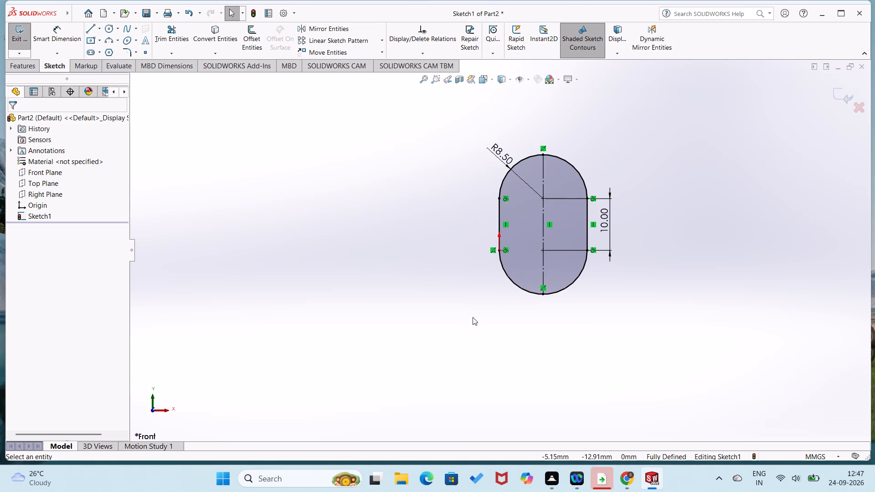
Sketch two circles centred on the slot's arc centres, the upper about R2.7 mm and the lower about R2.4 mm.
{"action": "right_click_drag", "start_coordinate": [422, 267], "coordinate": [338, 299]}
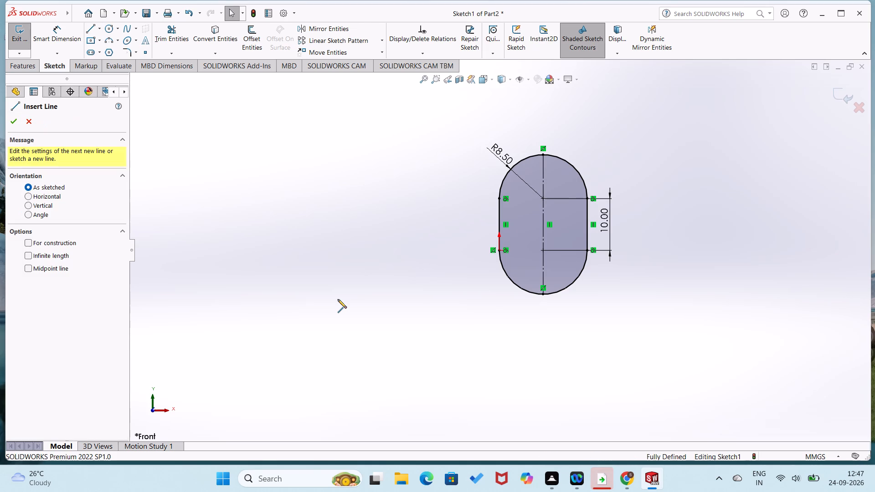
{"action": "right_click_drag", "start_coordinate": [339, 299], "coordinate": [395, 261]}
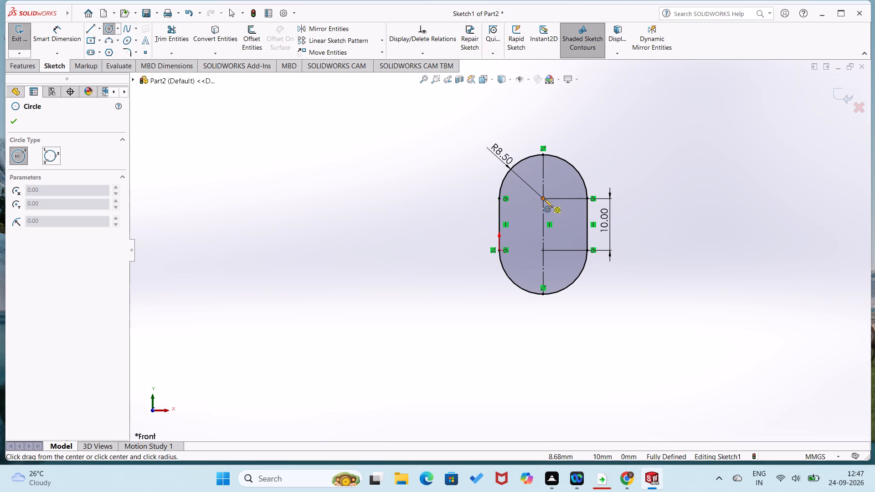
{"action": "left_click", "coordinate": [544, 199]}
{"action": "left_click", "coordinate": [547, 212]}
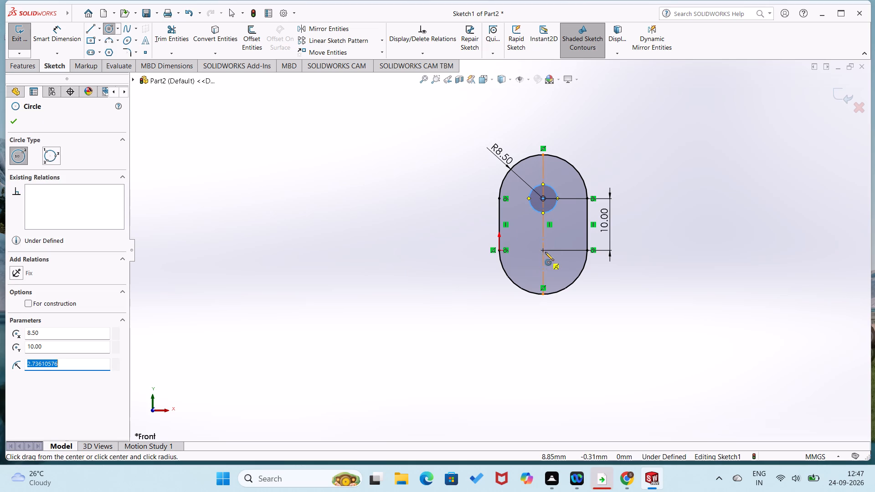
{"action": "left_click", "coordinate": [543, 252]}
{"action": "left_click", "coordinate": [545, 263]}
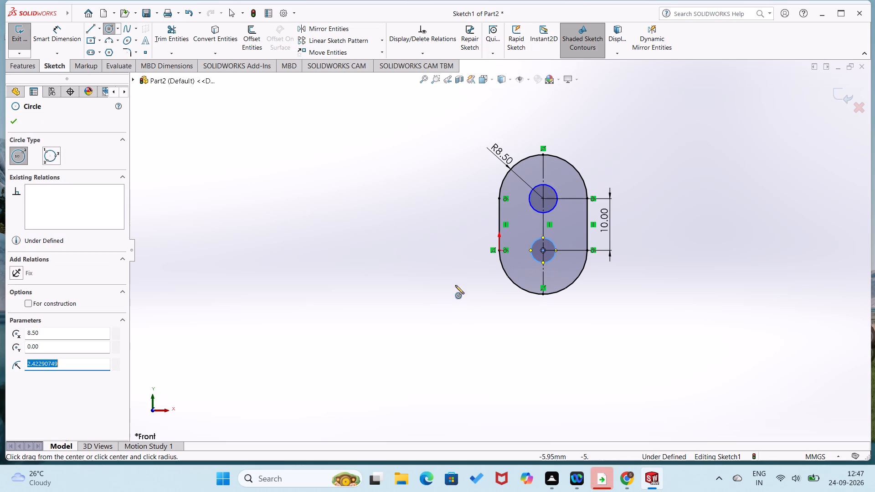
Dimension the lower and upper circles to a diameter of 4.5 mm each.
{"action": "right_click_drag", "start_coordinate": [453, 286], "coordinate": [456, 240]}
{"action": "left_click", "coordinate": [532, 256]}
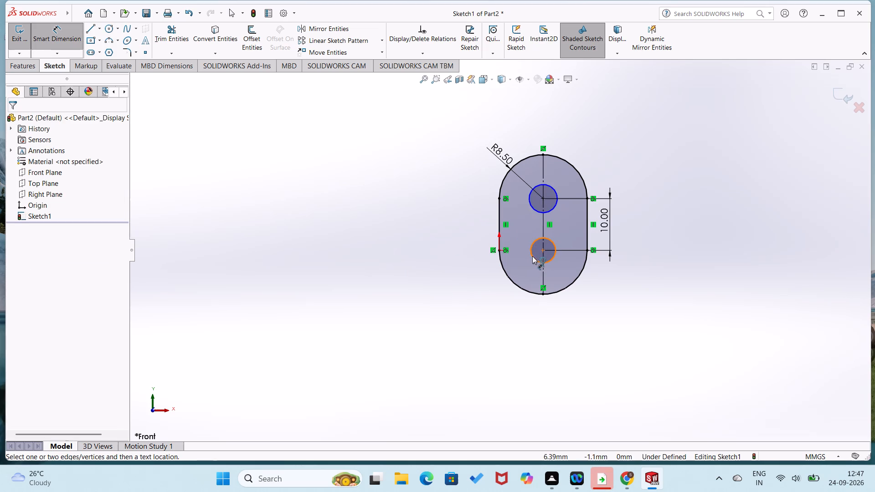
{"action": "left_click", "coordinate": [526, 263]}
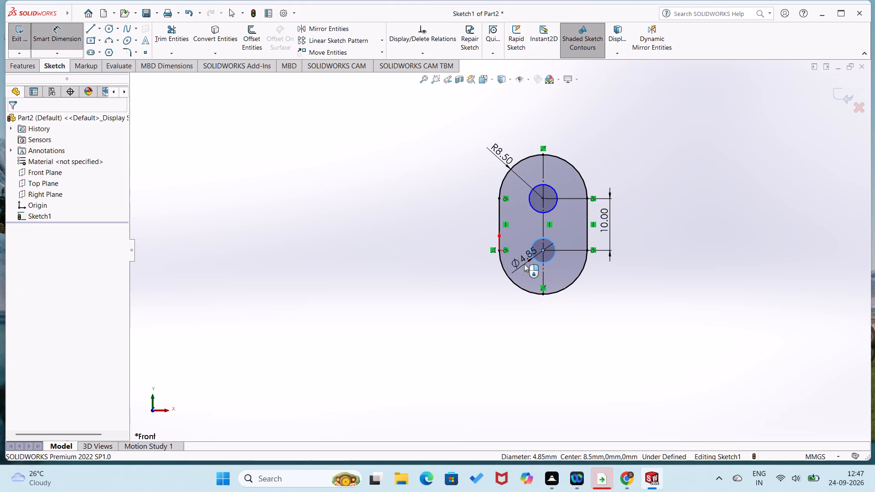
{"action": "key", "text": "4"}
{"action": "type", "text": ".5"}
{"action": "key", "text": "Return"}
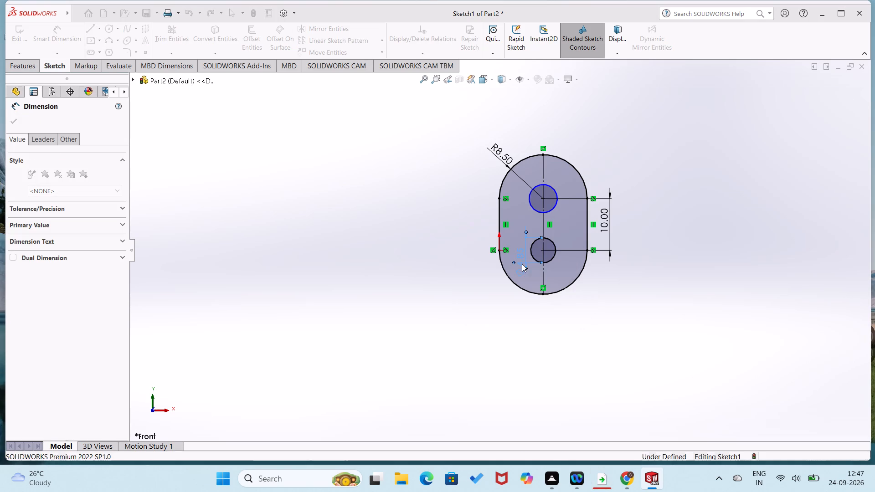
{"action": "left_click", "coordinate": [555, 203]}
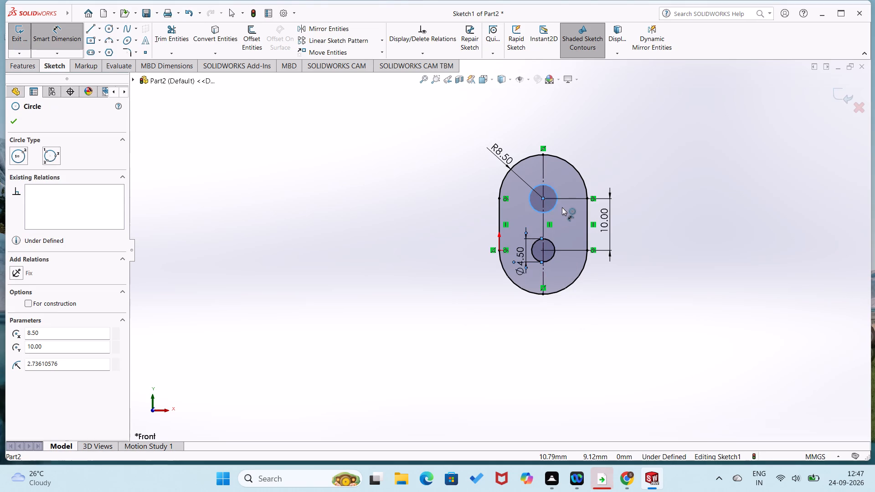
{"action": "left_click", "coordinate": [571, 210]}
{"action": "key", "text": "4"}
{"action": "type", "text": ".5"}
{"action": "key", "text": "Return"}
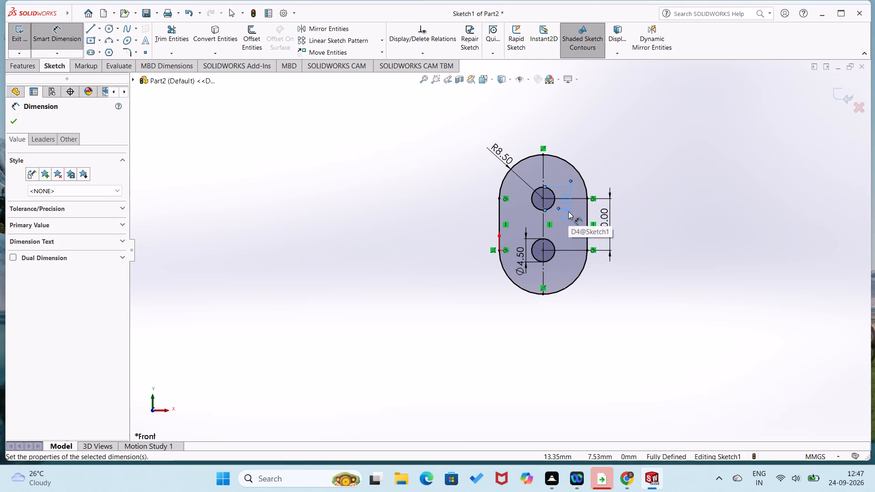
Connect the two circles with vertical lines between their matching side quadrant points, one line on each side of the centreline.
{"action": "scroll", "coordinate": [563, 211], "scroll_direction": "up", "scroll_amount": 3}
{"action": "scroll", "coordinate": [563, 211], "scroll_direction": "down", "scroll_amount": 6}
{"action": "scroll", "coordinate": [441, 226], "scroll_direction": "down", "scroll_amount": 7}
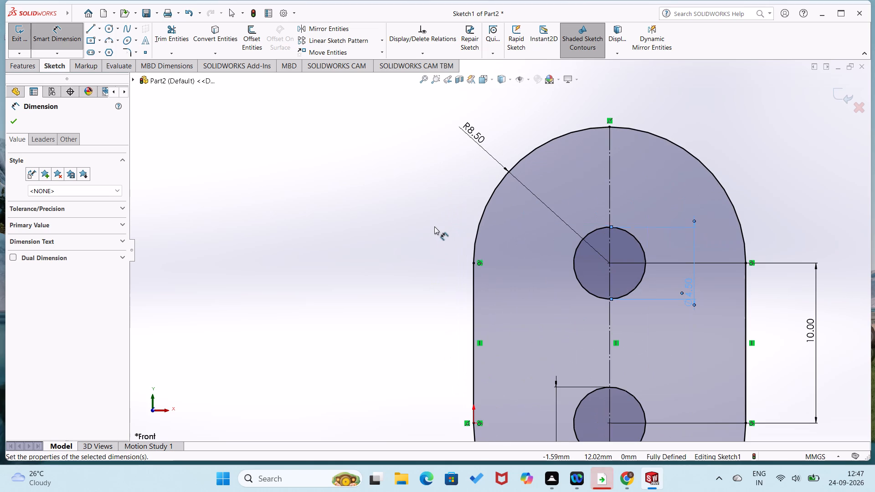
{"action": "right_click_drag", "start_coordinate": [424, 222], "coordinate": [313, 256]}
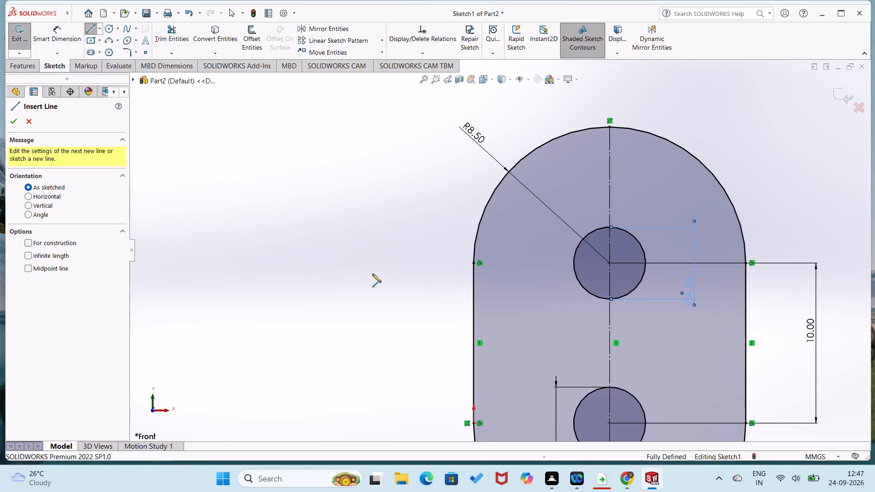
{"action": "left_click", "coordinate": [575, 424]}
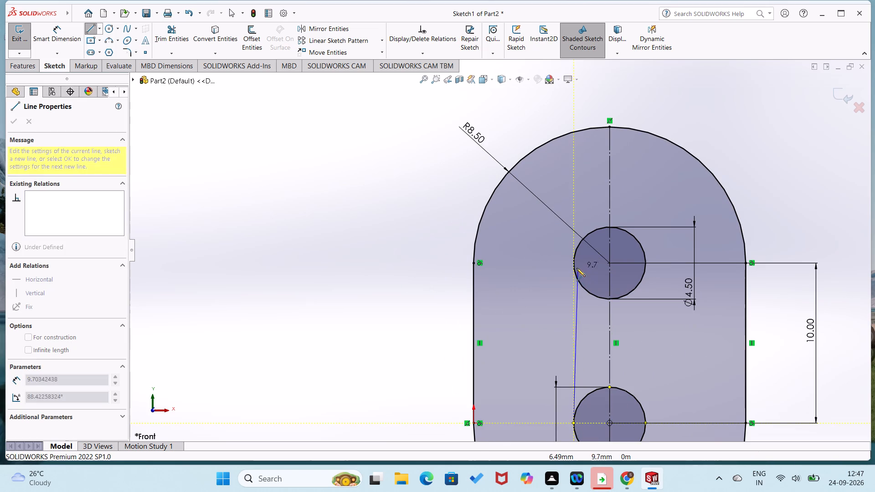
{"action": "left_click", "coordinate": [574, 264]}
{"action": "right_click_drag", "start_coordinate": [560, 262], "coordinate": [585, 140]}
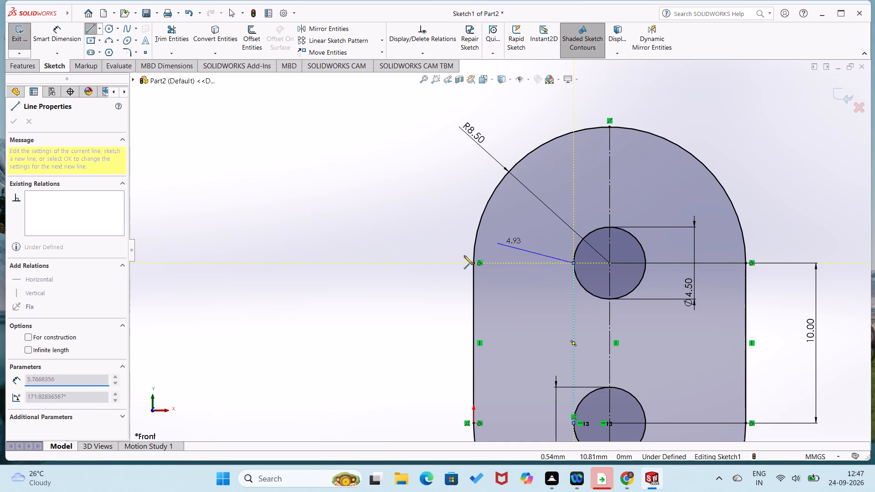
{"action": "right_click_drag", "start_coordinate": [448, 259], "coordinate": [434, 186]}
{"action": "right_click_drag", "start_coordinate": [477, 236], "coordinate": [345, 301]}
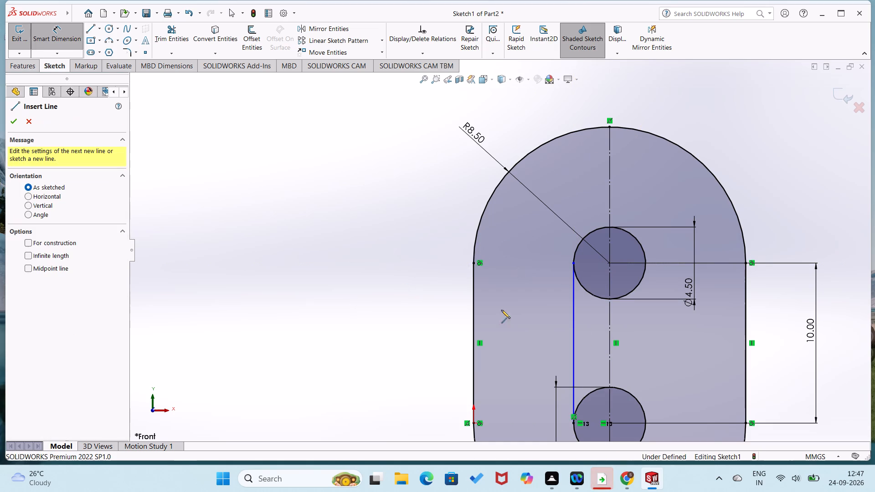
{"action": "left_click", "coordinate": [646, 423]}
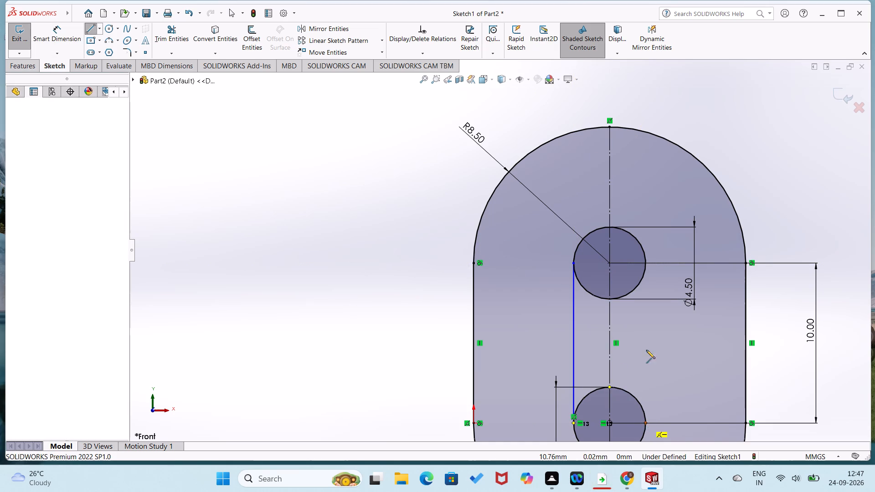
{"action": "left_click", "coordinate": [646, 264]}
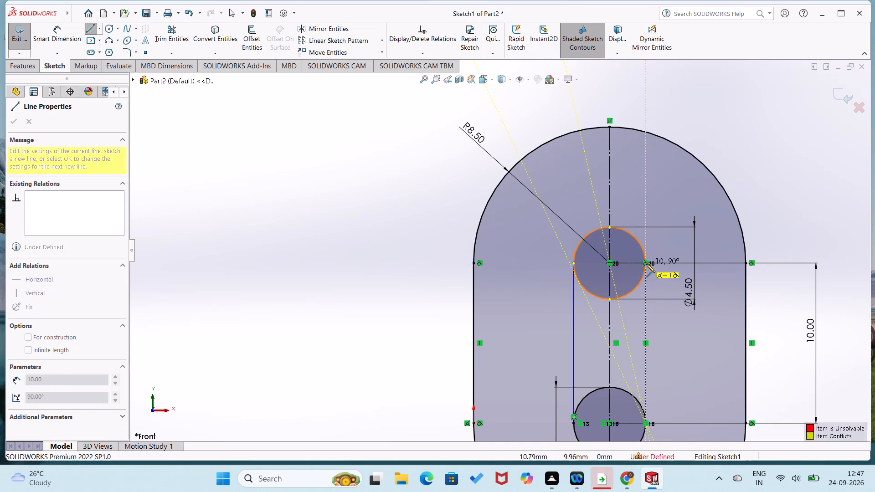
{"action": "right_click_drag", "start_coordinate": [394, 259], "coordinate": [418, 155]}
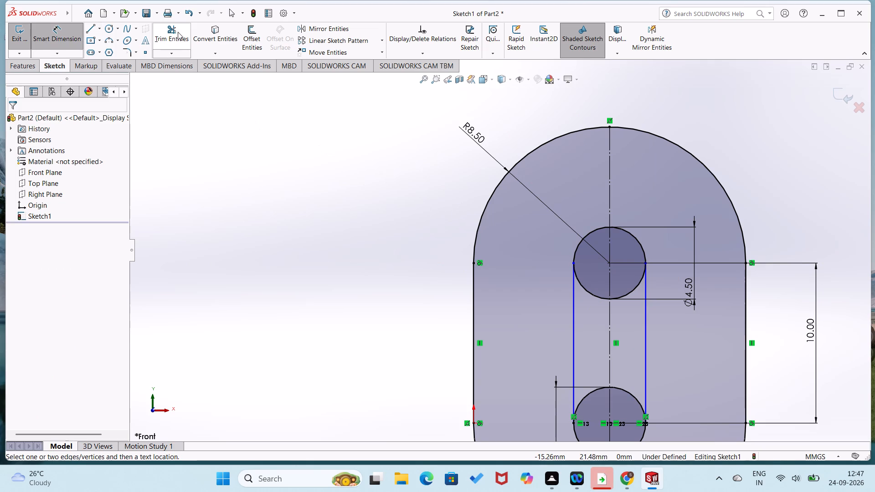
Trim the lower half of the upper circle and the upper half of the lower circle to leave an inner slot.
{"action": "left_click", "coordinate": [178, 36]}
{"action": "left_click", "coordinate": [592, 296]}
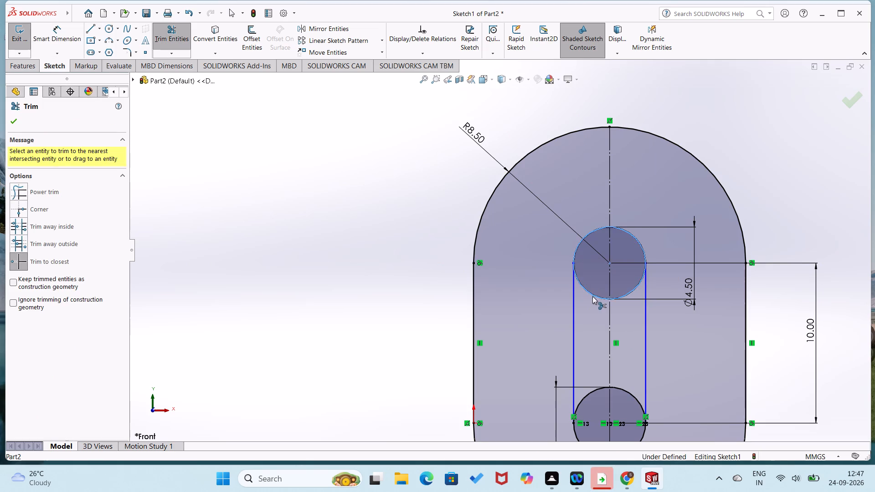
{"action": "left_click", "coordinate": [627, 295]}
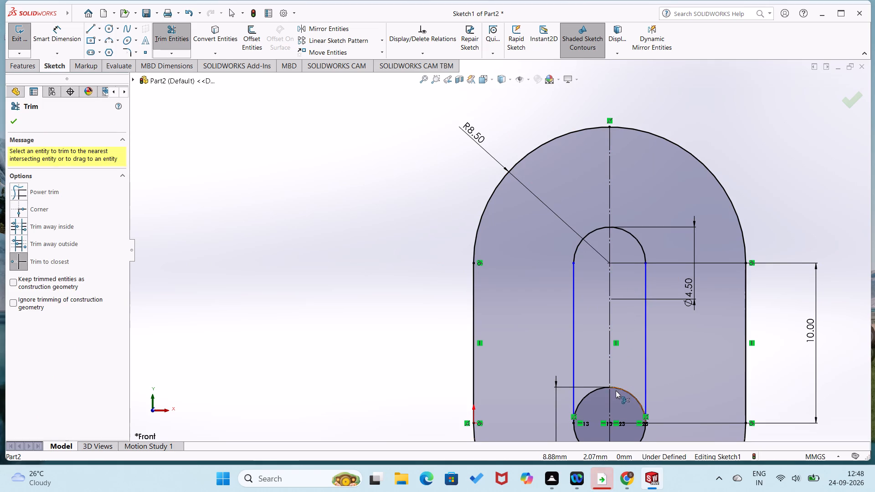
{"action": "left_click", "coordinate": [618, 389]}
{"action": "left_click", "coordinate": [594, 391]}
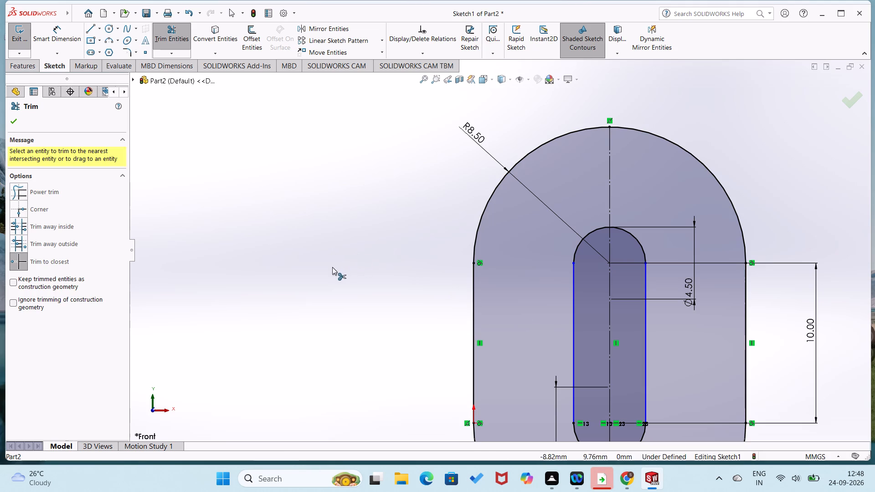
Dimension both vertical sides of the inner slot to a length of 10 mm.
{"action": "right_click_drag", "start_coordinate": [358, 261], "coordinate": [400, 94]}
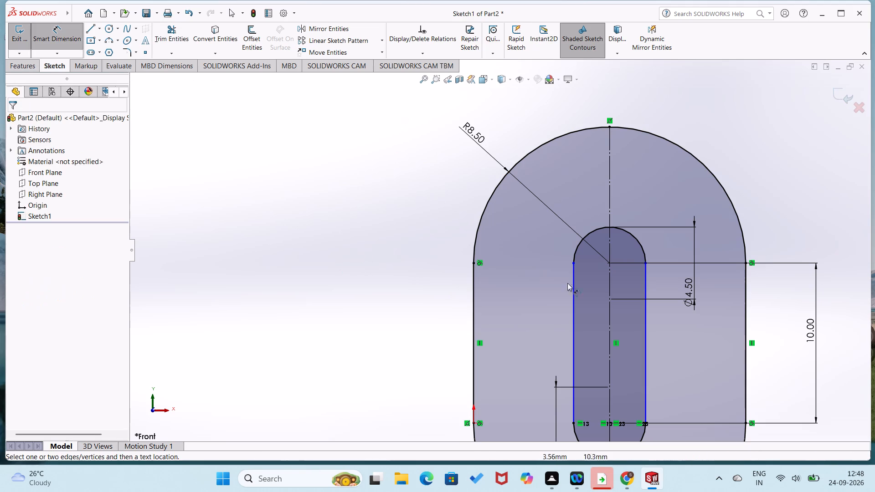
{"action": "left_click", "coordinate": [646, 346]}
{"action": "left_click", "coordinate": [698, 344]}
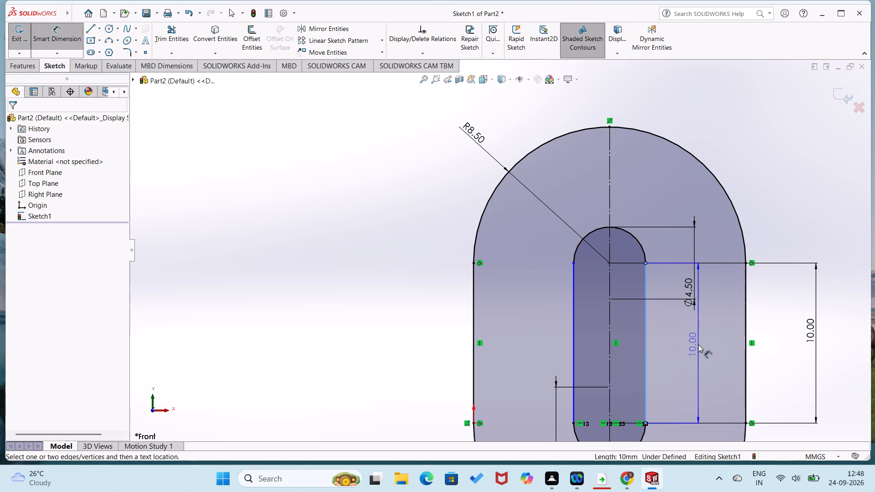
{"action": "left_click", "coordinate": [662, 334]}
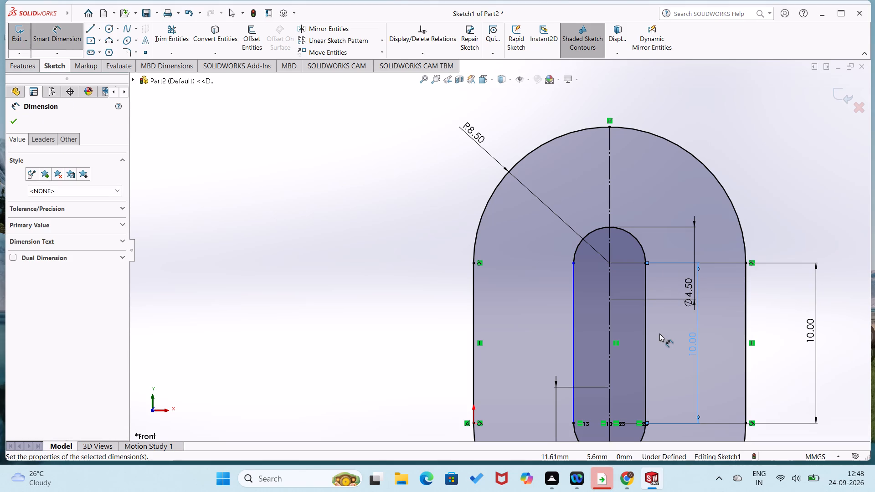
{"action": "left_click", "coordinate": [573, 364]}
{"action": "left_click", "coordinate": [554, 368]}
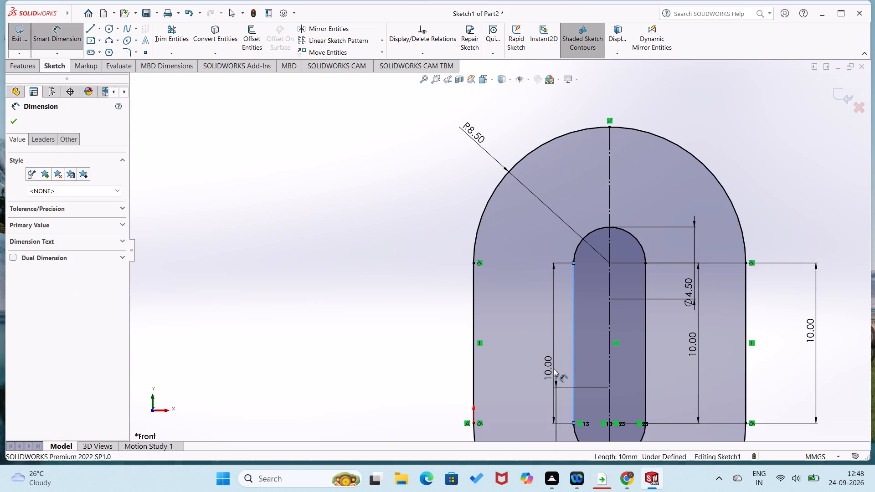
{"action": "left_click", "coordinate": [519, 356]}
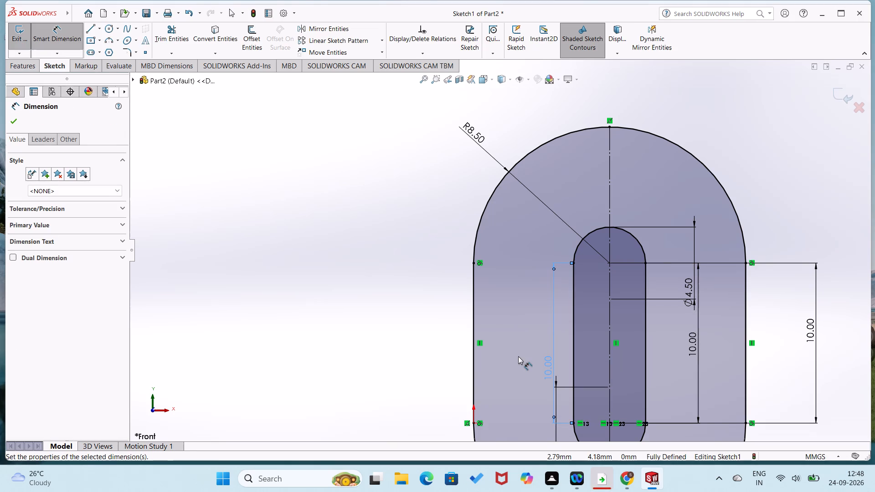
{"action": "left_click", "coordinate": [421, 282]}
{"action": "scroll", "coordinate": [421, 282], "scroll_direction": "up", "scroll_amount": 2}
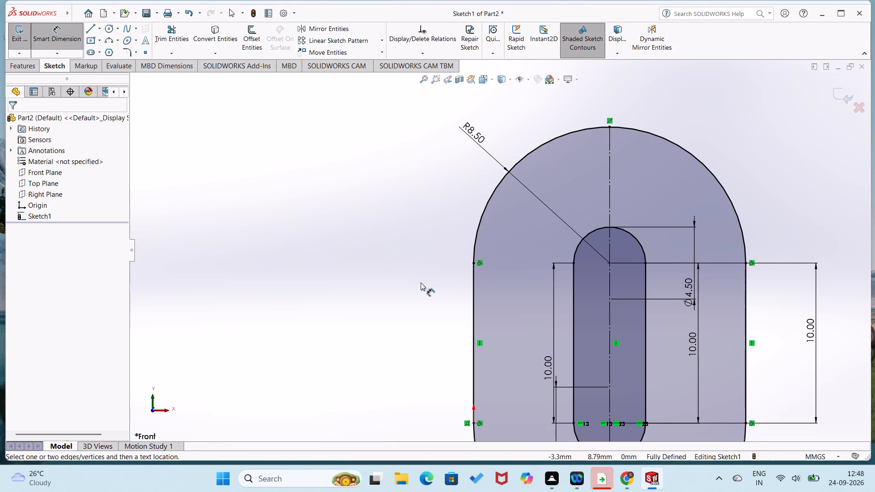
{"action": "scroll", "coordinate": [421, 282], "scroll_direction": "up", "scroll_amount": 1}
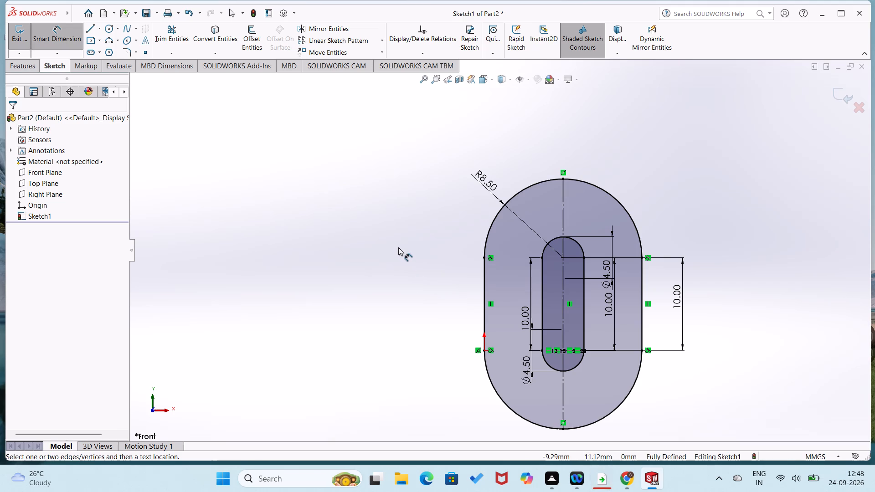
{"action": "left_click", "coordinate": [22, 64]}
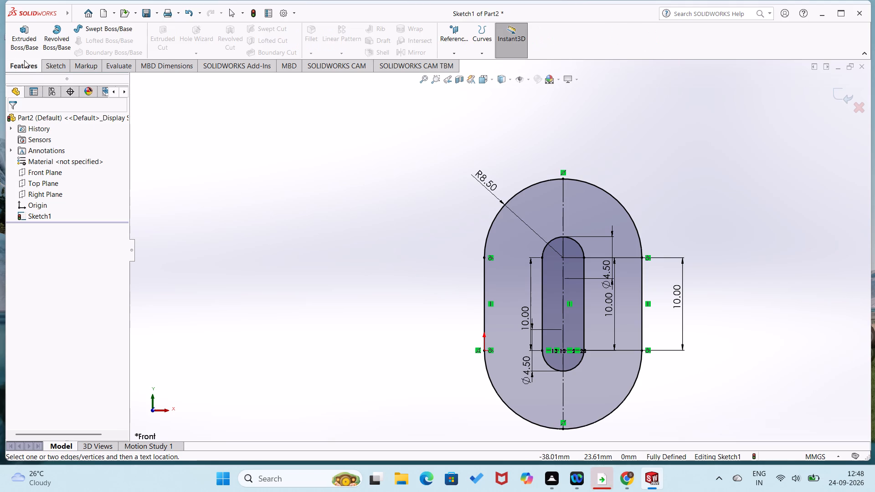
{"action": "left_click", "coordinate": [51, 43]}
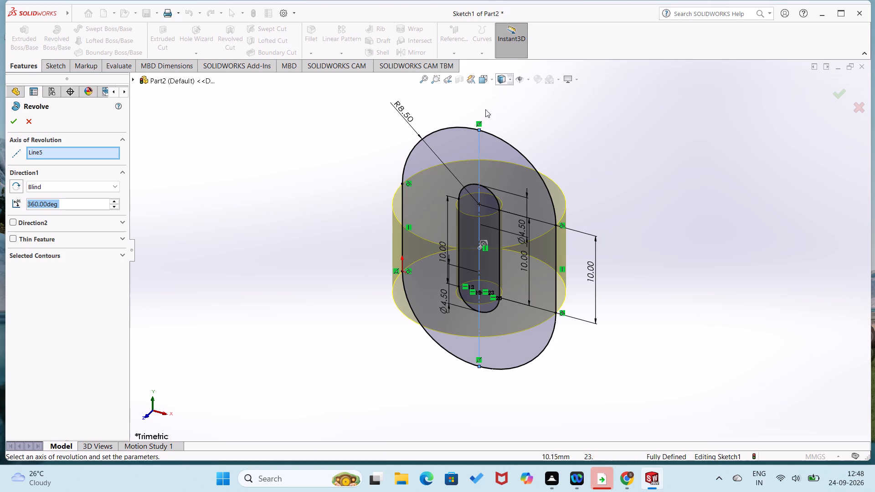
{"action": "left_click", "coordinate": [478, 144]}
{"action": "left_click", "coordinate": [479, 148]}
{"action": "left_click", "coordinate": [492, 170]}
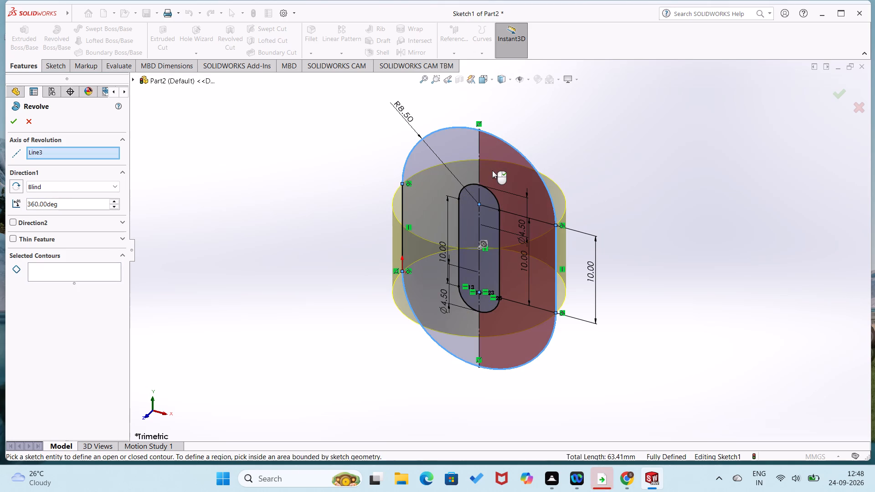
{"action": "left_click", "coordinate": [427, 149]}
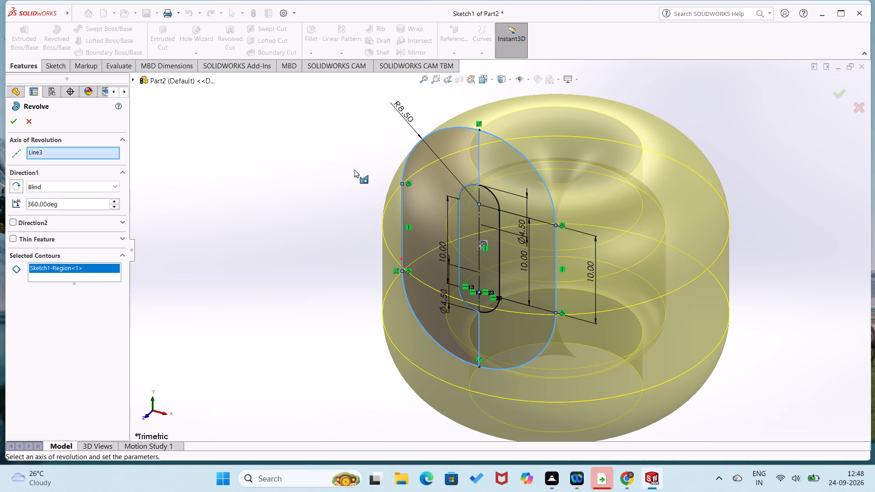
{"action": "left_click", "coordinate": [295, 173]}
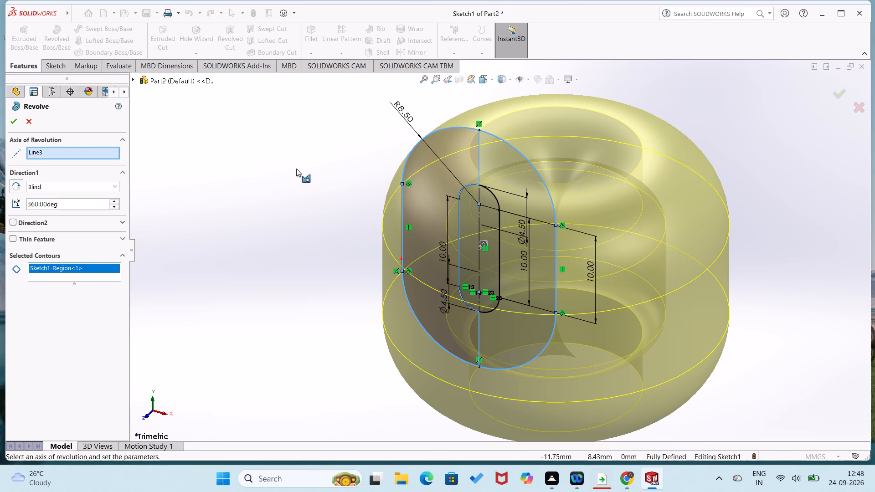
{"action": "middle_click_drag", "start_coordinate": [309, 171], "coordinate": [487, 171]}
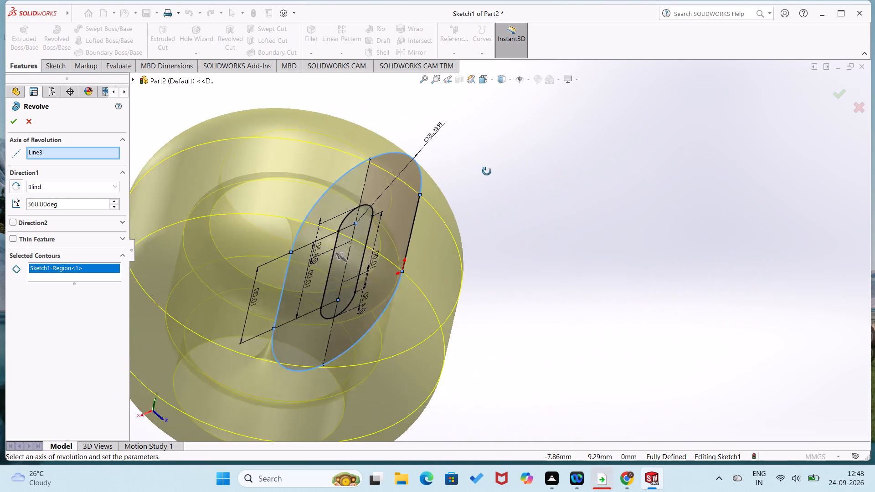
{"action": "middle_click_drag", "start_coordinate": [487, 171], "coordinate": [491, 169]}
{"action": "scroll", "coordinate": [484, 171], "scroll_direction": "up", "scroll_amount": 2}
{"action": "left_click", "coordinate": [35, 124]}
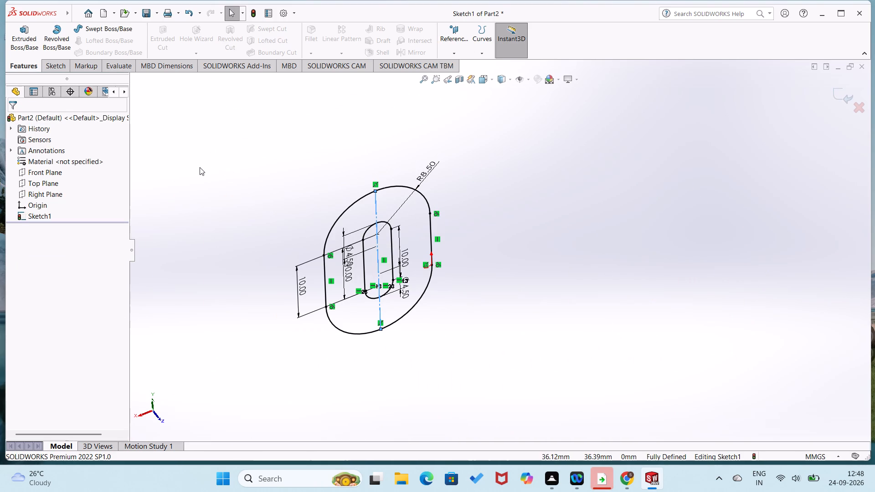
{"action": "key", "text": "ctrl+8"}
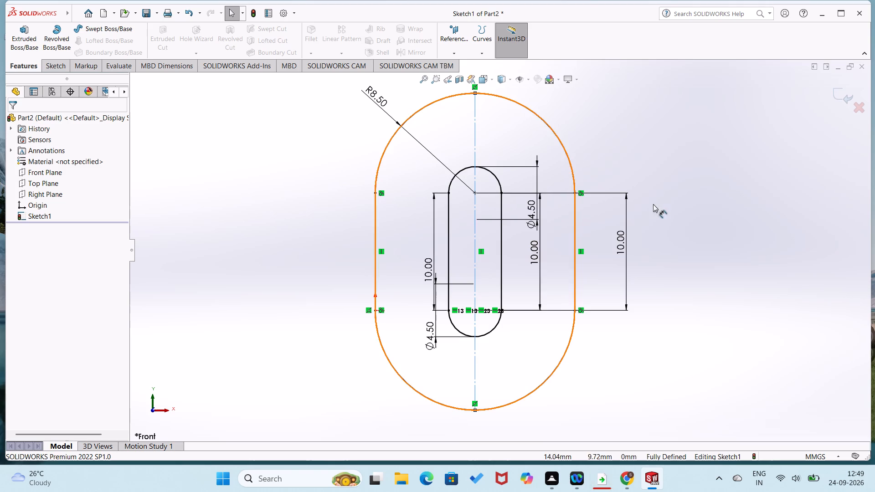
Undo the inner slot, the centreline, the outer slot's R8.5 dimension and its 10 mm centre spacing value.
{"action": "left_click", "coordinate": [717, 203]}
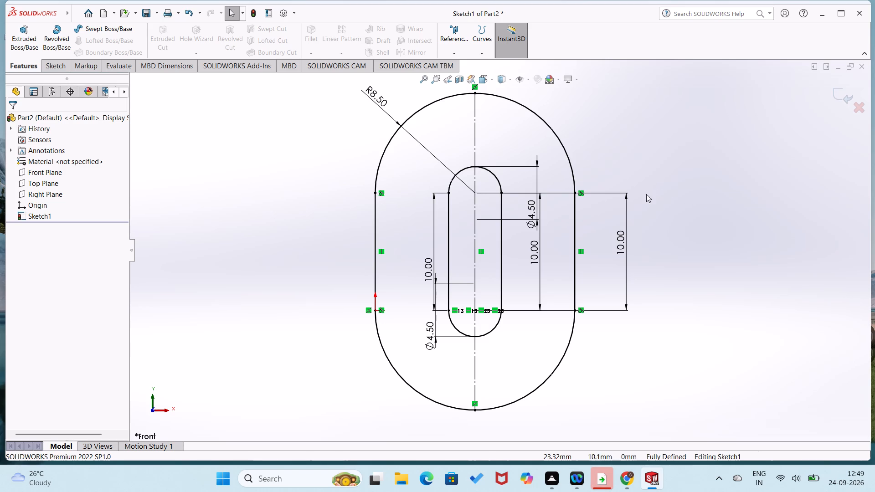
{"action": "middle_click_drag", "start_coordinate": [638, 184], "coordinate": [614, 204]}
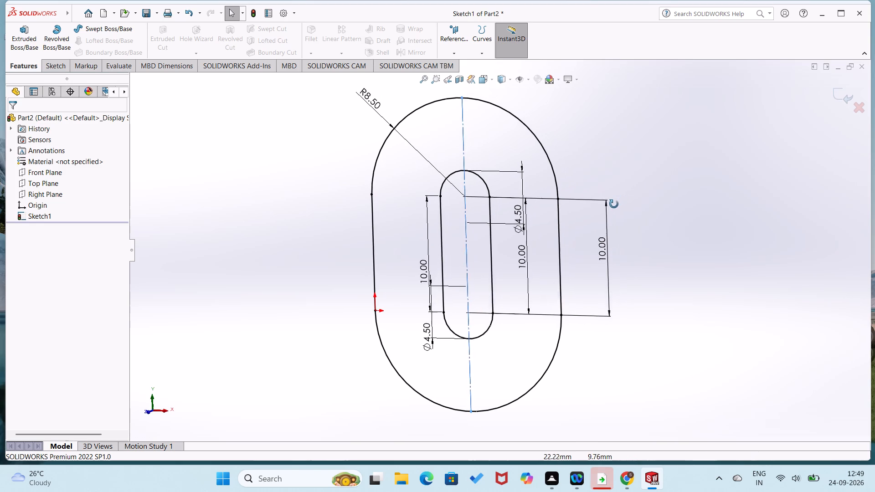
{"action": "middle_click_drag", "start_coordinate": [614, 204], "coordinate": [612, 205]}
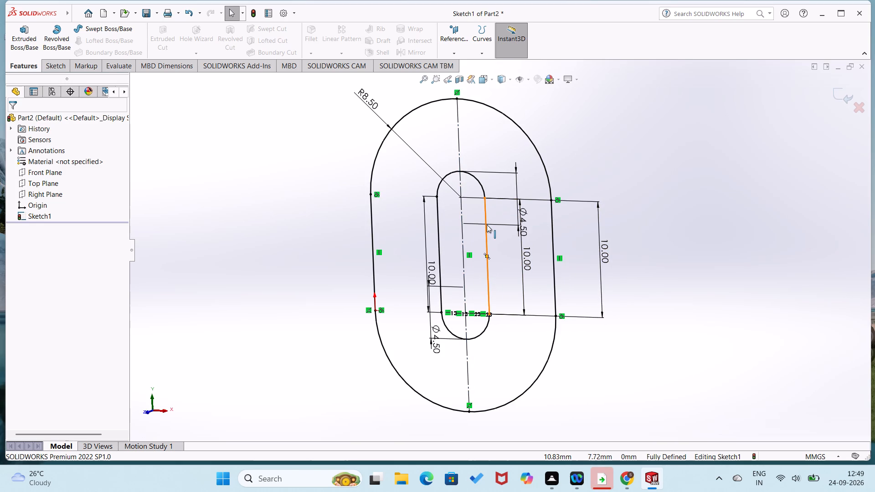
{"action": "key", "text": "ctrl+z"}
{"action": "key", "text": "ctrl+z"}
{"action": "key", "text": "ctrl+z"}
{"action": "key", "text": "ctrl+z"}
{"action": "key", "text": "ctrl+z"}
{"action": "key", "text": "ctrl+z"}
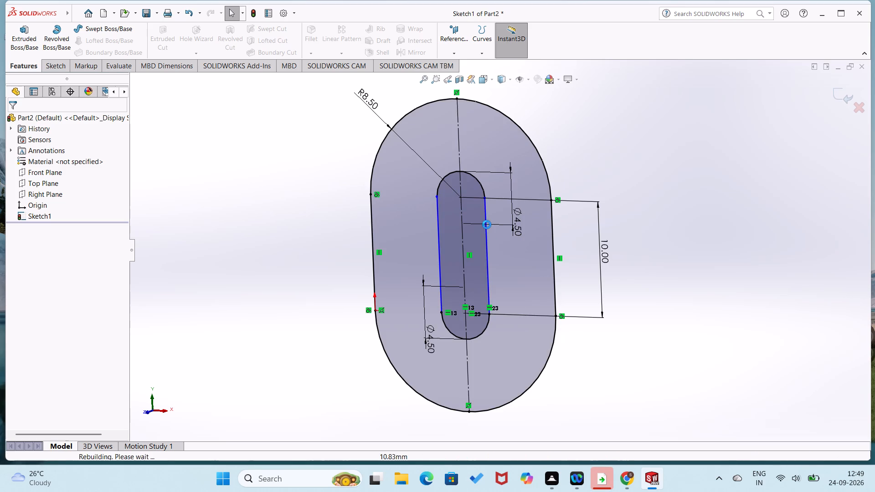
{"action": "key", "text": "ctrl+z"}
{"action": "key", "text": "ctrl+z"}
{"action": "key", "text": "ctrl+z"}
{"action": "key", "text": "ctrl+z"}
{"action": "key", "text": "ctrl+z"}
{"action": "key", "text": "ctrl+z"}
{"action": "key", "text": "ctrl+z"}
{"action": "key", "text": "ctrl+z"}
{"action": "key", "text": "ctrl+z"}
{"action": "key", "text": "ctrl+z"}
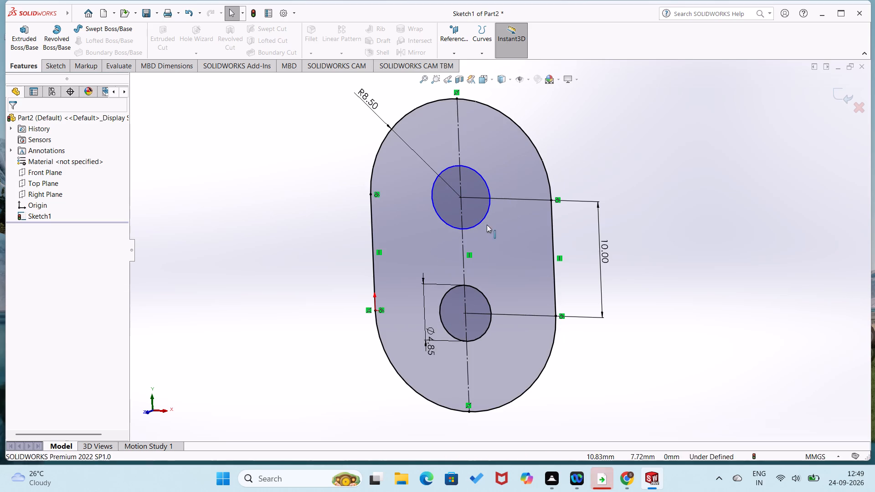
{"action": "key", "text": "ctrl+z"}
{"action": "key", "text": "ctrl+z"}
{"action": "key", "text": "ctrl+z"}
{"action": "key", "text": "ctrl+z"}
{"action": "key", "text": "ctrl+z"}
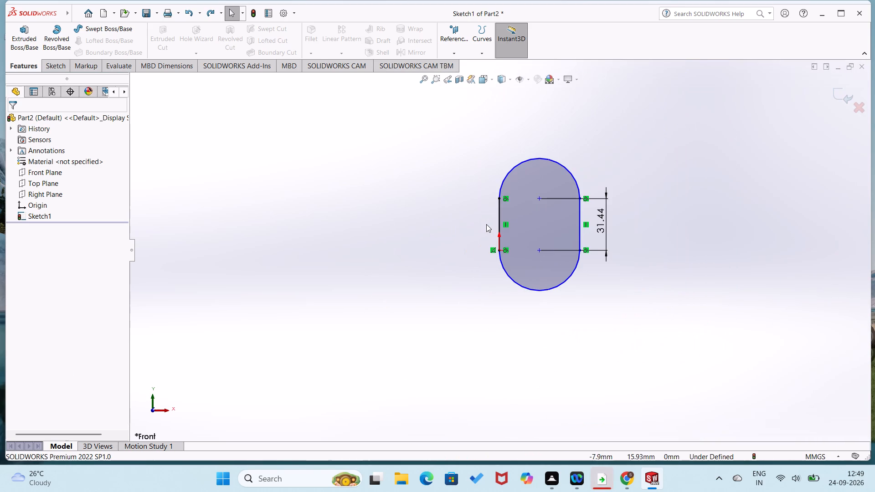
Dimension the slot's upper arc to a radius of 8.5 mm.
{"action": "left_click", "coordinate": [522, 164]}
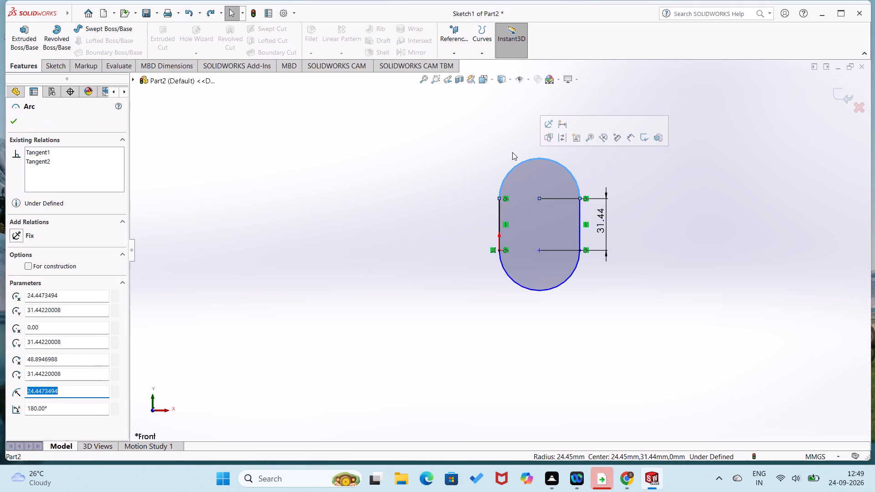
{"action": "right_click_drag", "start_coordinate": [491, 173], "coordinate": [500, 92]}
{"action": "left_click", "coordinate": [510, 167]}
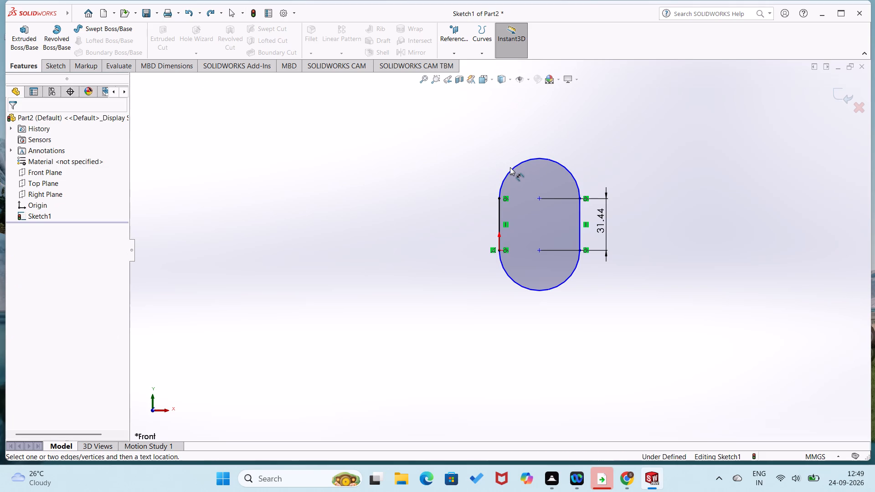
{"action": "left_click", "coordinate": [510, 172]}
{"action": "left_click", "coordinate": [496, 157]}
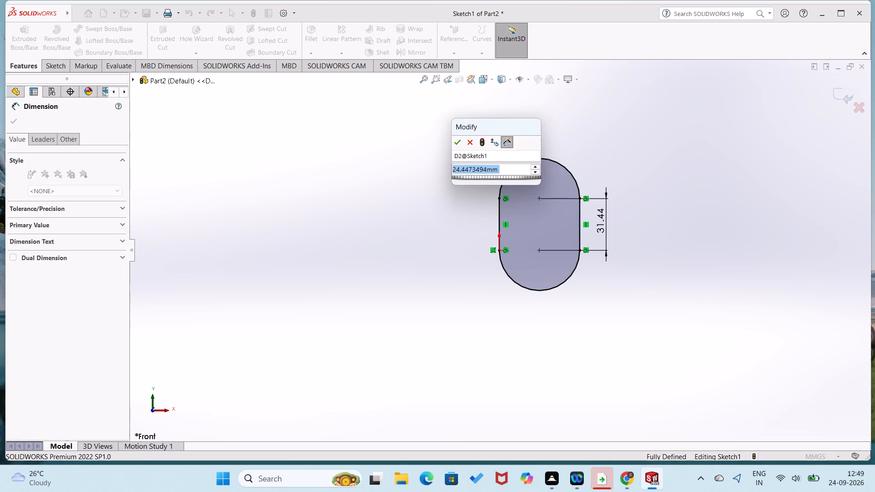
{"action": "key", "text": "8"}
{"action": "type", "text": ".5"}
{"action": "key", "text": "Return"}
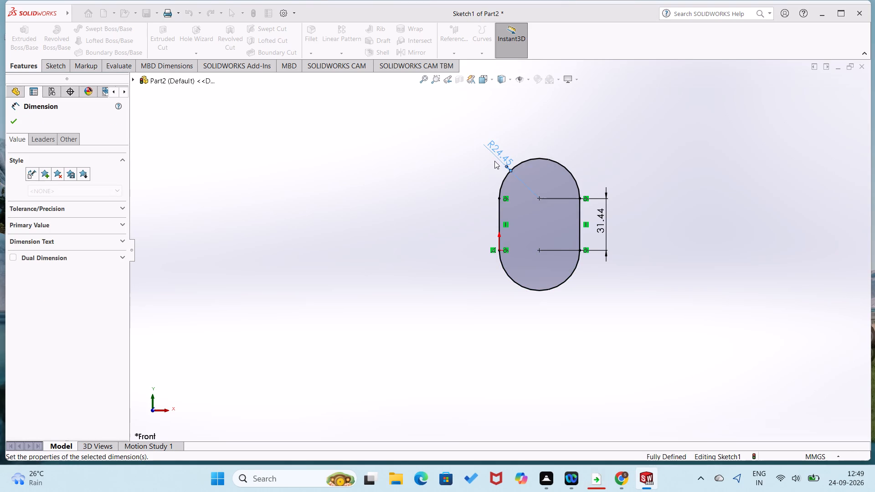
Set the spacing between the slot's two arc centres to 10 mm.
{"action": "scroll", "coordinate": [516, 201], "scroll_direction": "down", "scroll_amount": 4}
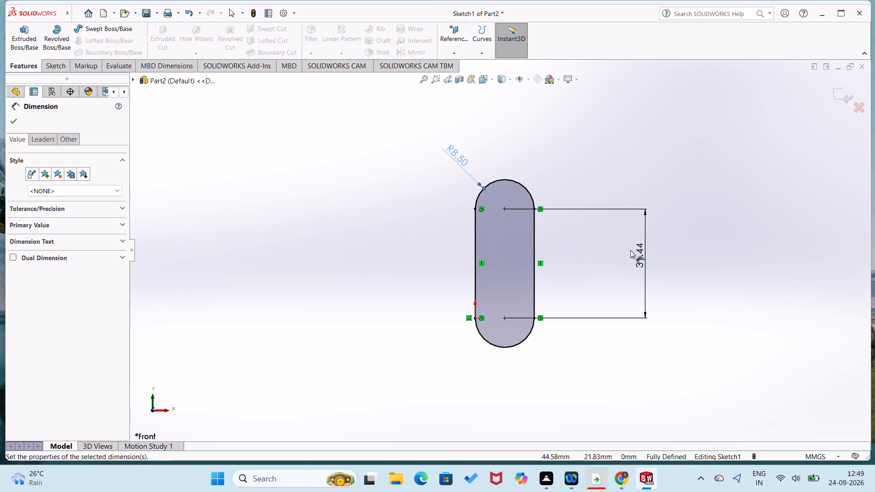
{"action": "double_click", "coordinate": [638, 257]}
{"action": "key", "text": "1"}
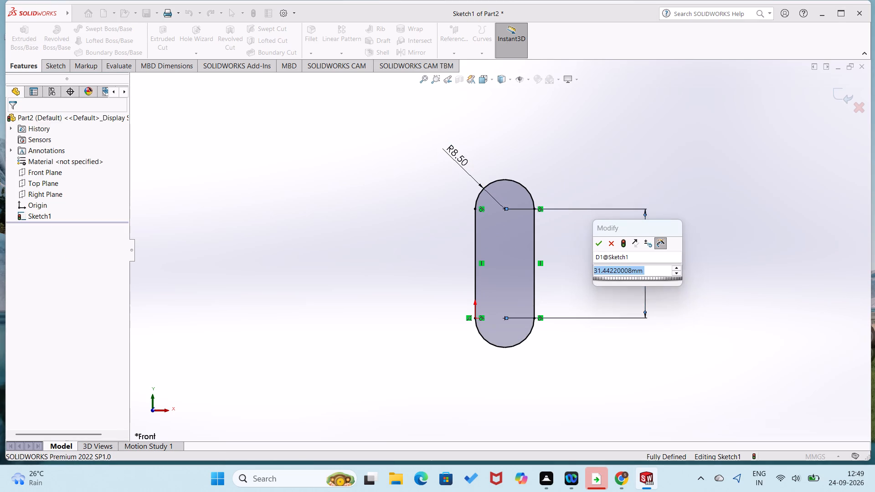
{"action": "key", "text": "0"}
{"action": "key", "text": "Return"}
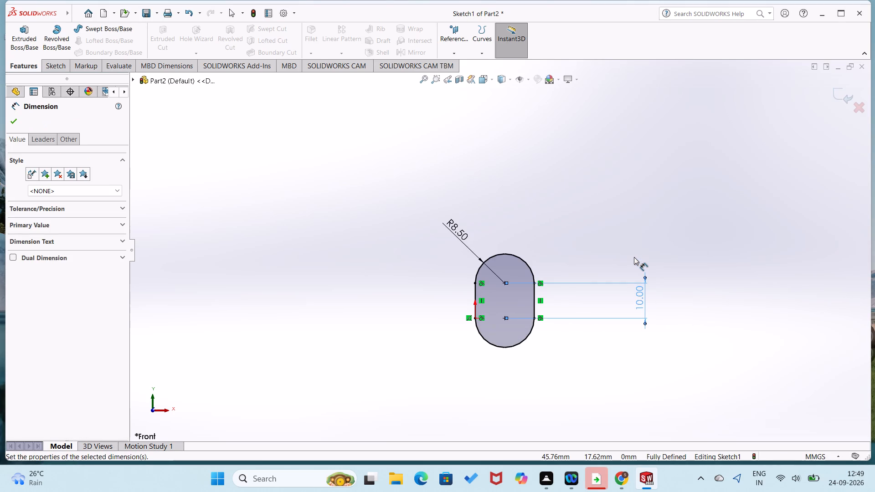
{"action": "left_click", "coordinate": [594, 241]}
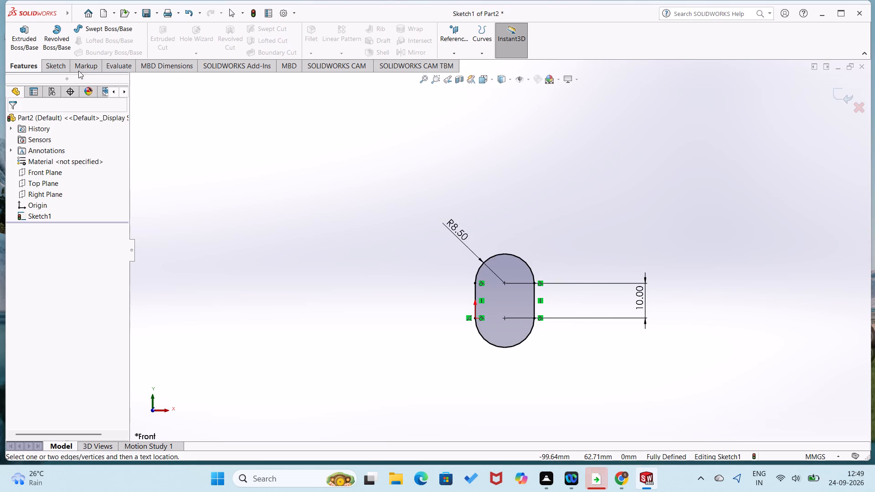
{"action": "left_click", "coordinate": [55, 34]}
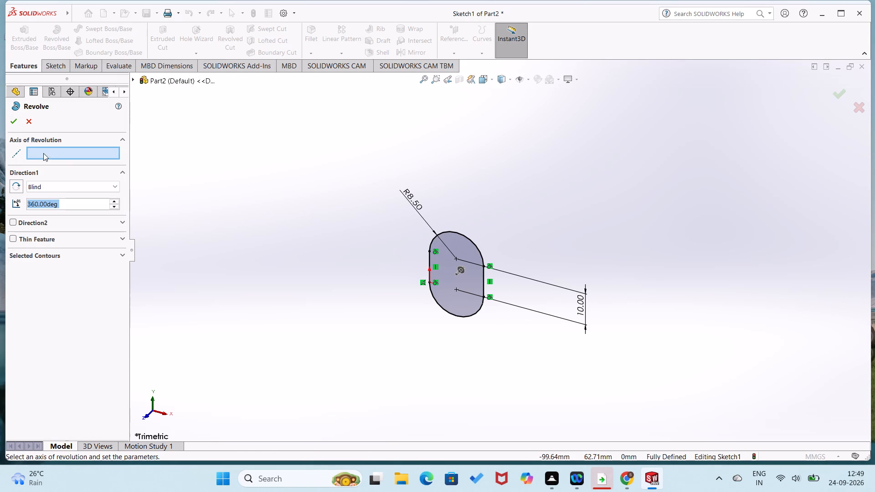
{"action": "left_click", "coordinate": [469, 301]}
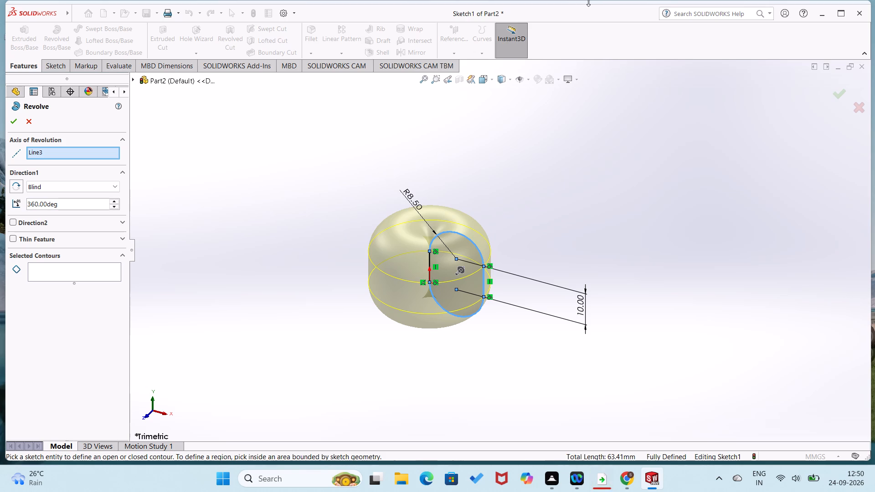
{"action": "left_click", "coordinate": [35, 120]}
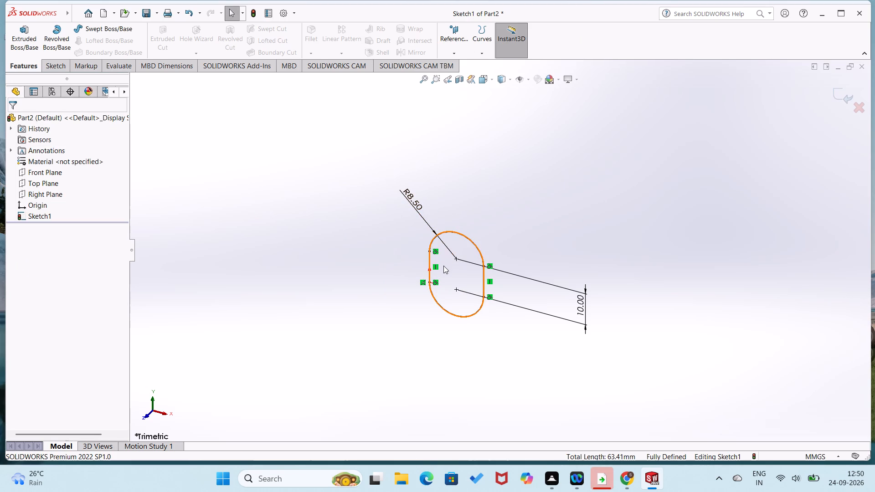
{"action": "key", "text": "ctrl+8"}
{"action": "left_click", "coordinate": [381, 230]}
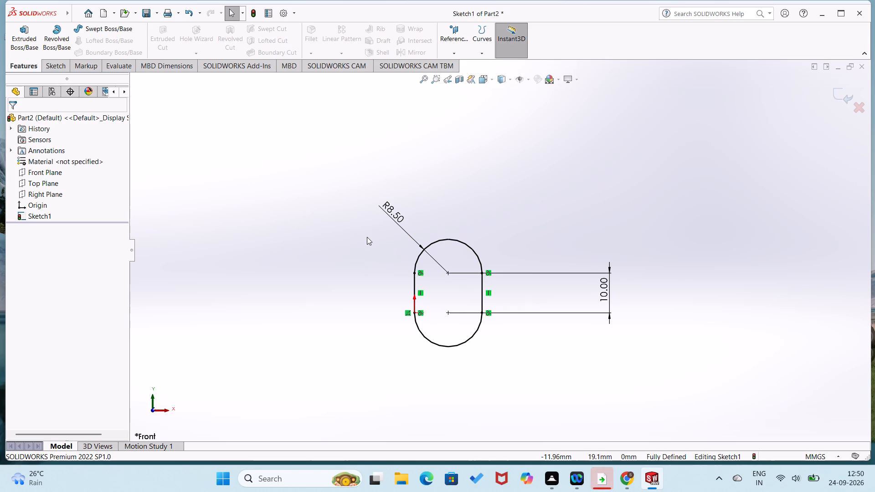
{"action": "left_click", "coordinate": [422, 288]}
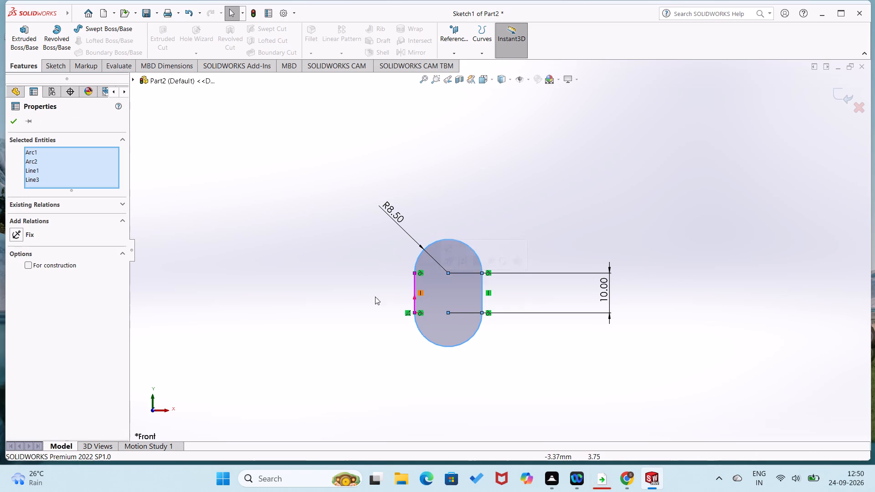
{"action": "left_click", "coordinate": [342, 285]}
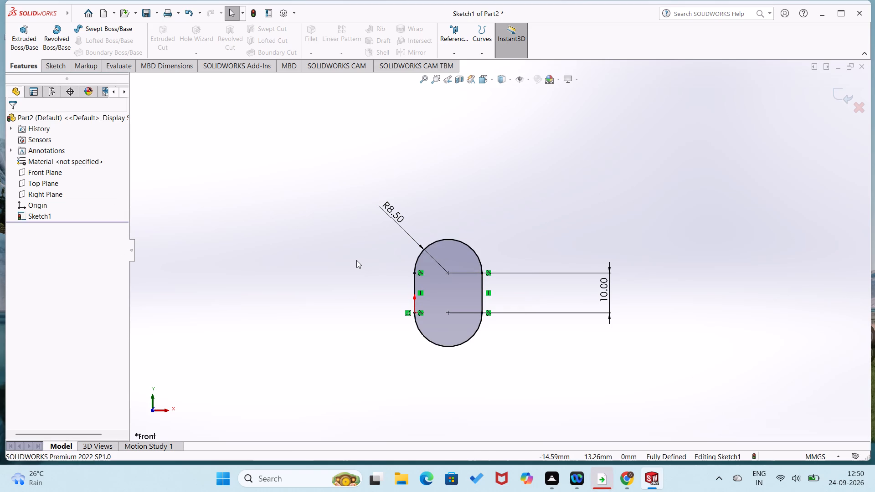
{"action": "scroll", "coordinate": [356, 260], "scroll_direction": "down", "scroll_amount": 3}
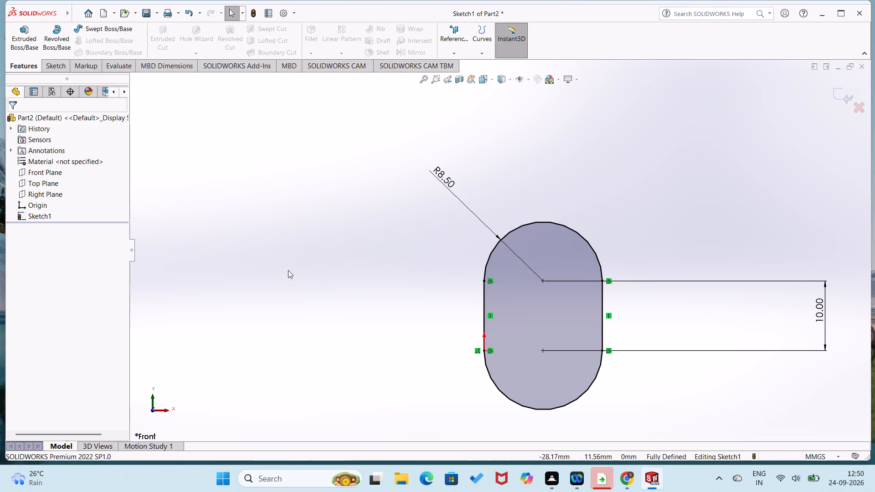
Close the current part without saving the changes.
{"action": "left_click", "coordinate": [862, 72]}
{"action": "left_click", "coordinate": [437, 248]}
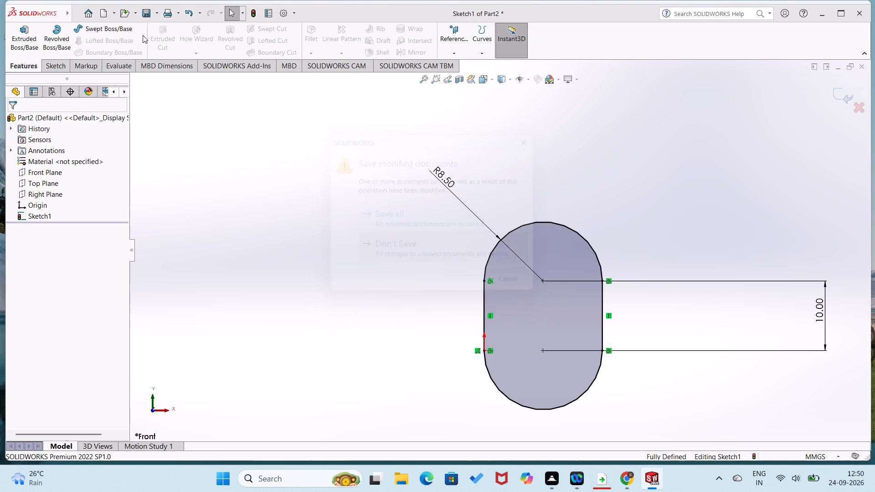
Create a new part and start a sketch on the Front Plane.
{"action": "left_click", "coordinate": [34, 69]}
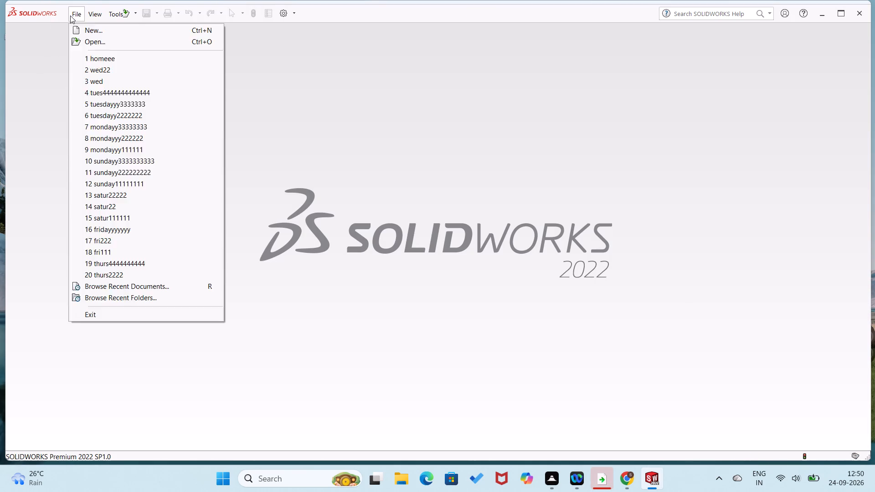
{"action": "left_click", "coordinate": [85, 12]}
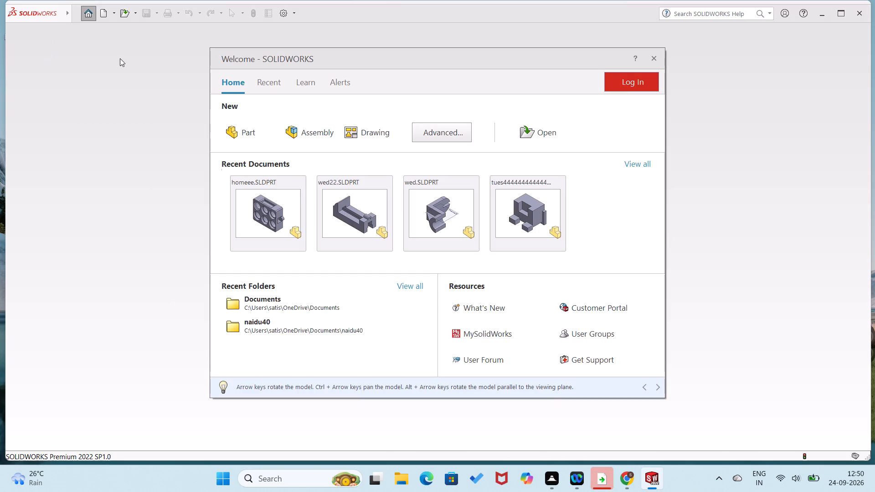
{"action": "left_click", "coordinate": [253, 141]}
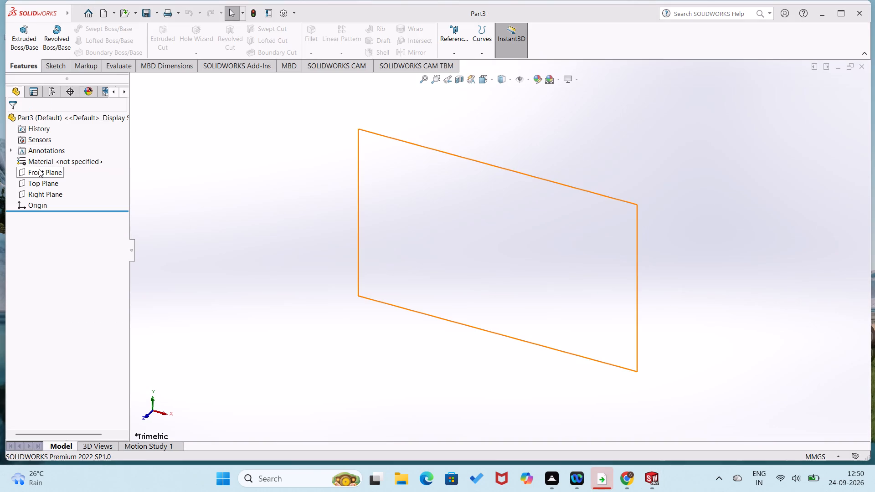
{"action": "left_click", "coordinate": [39, 169]}
{"action": "left_click", "coordinate": [47, 156]}
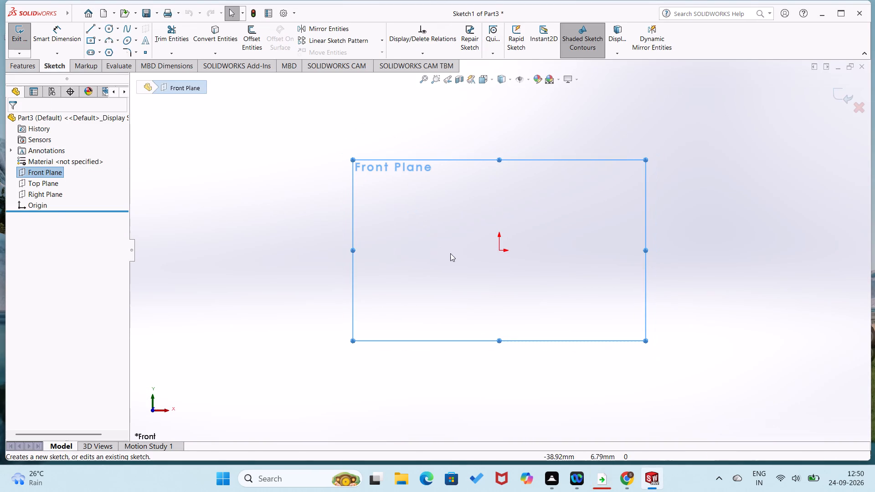
Draw a vertical line about 46 mm long upward from the origin and convert it to construction geometry.
{"action": "right_click_drag", "start_coordinate": [448, 258], "coordinate": [321, 341]}
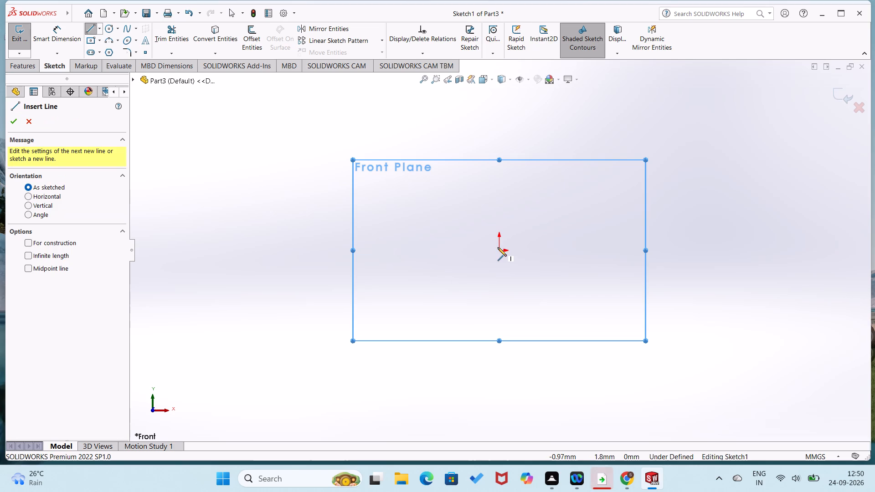
{"action": "left_click", "coordinate": [498, 251]}
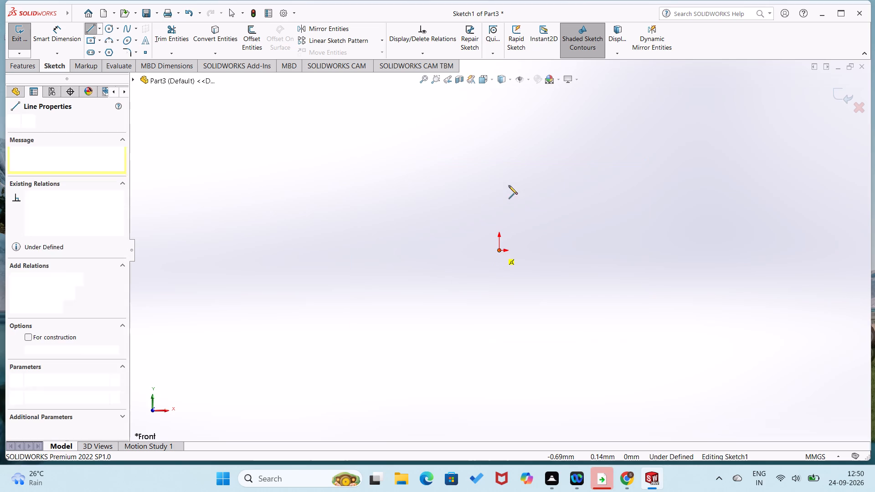
{"action": "left_click", "coordinate": [497, 174]}
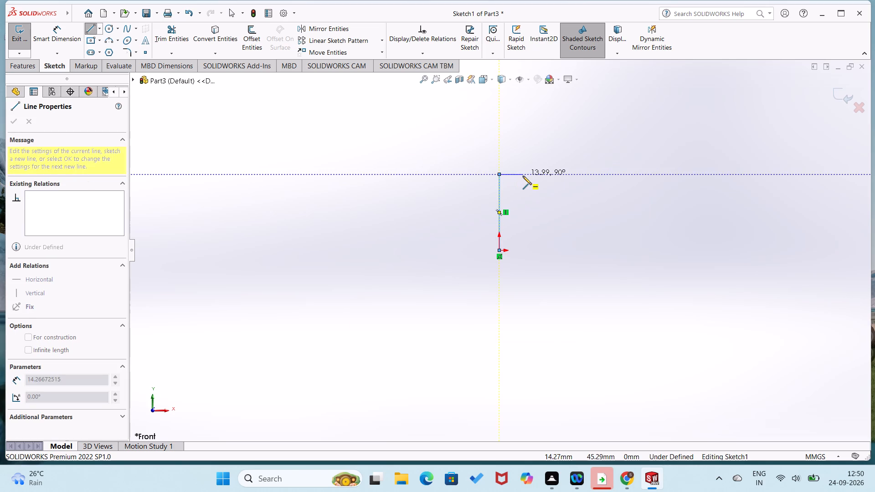
{"action": "right_click_drag", "start_coordinate": [517, 181], "coordinate": [502, 69]}
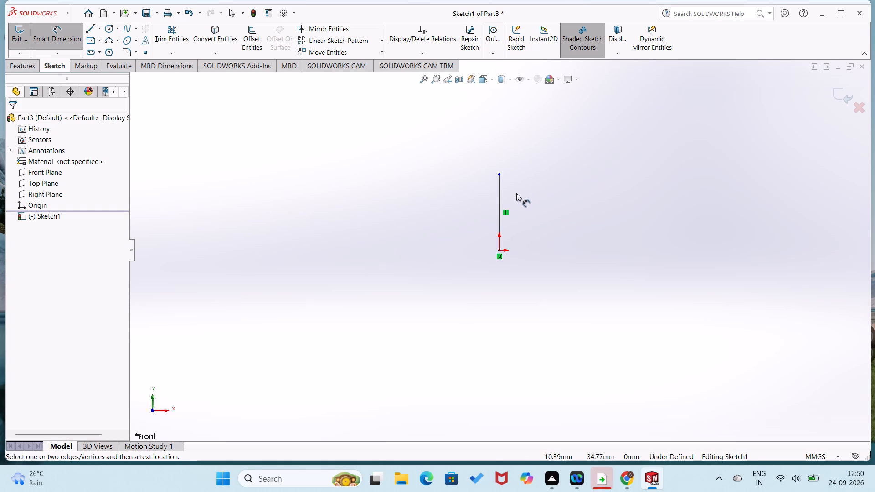
{"action": "right_click_drag", "start_coordinate": [497, 204], "coordinate": [491, 207]}
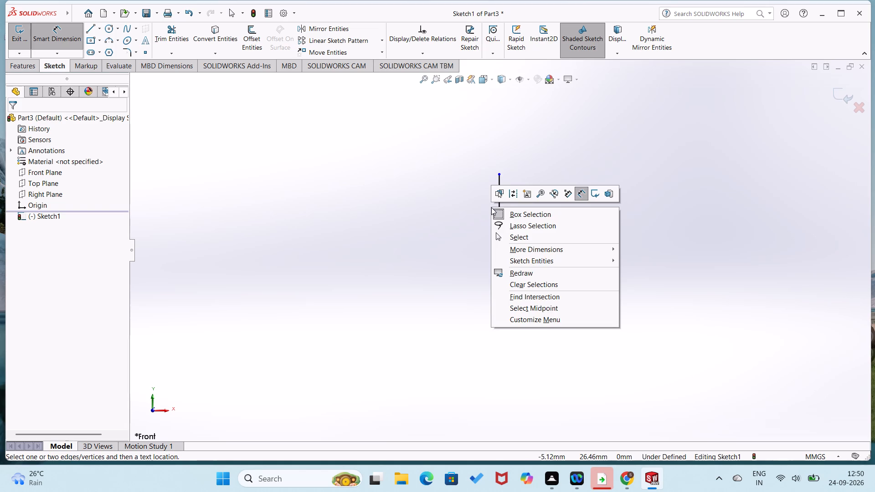
{"action": "left_click", "coordinate": [510, 197]}
{"action": "left_click", "coordinate": [498, 200]}
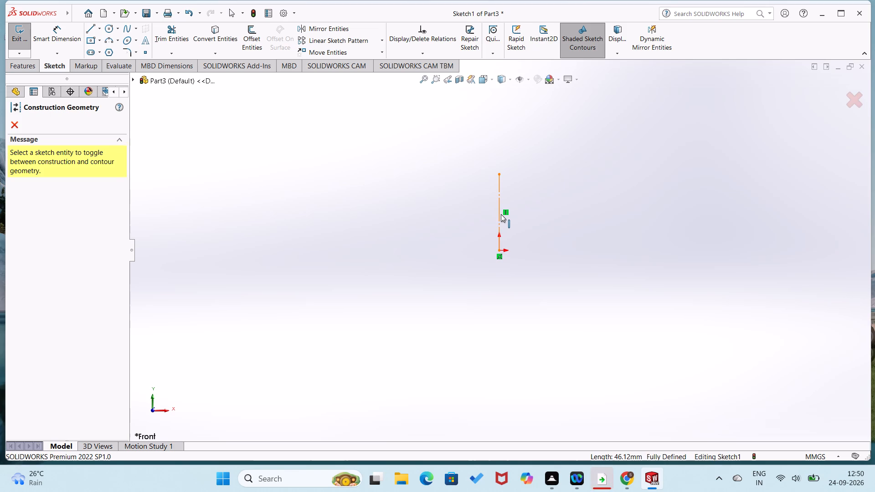
Dimension the vertical construction line to a length of 10 mm.
{"action": "right_click_drag", "start_coordinate": [531, 252], "coordinate": [554, 202]}
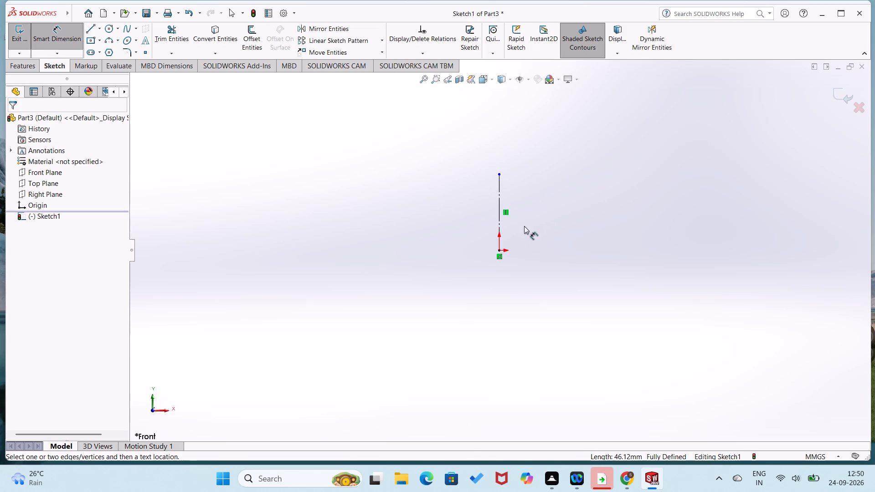
{"action": "left_click", "coordinate": [499, 225]}
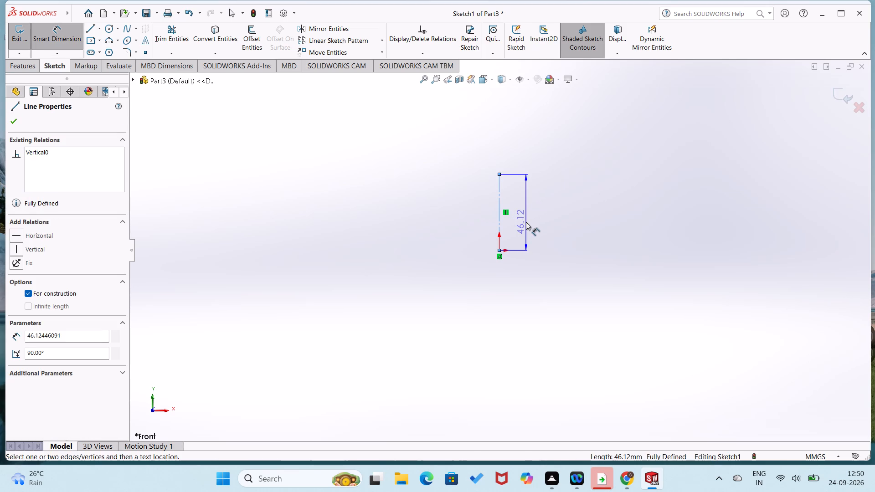
{"action": "left_click", "coordinate": [526, 222]}
{"action": "key", "text": "1"}
{"action": "key", "text": "0"}
{"action": "key", "text": "Return"}
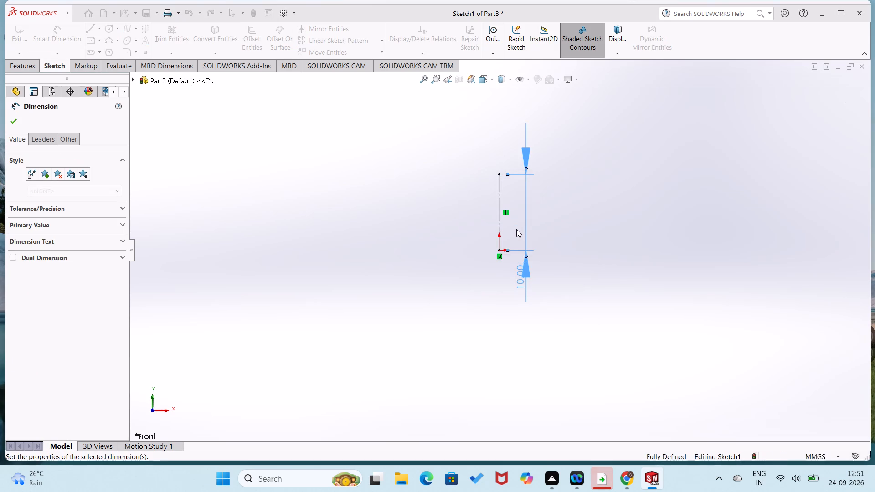
Draw a circle centred on the top end of the construction line with a radius of 8.5 mm.
{"action": "left_click", "coordinate": [453, 214]}
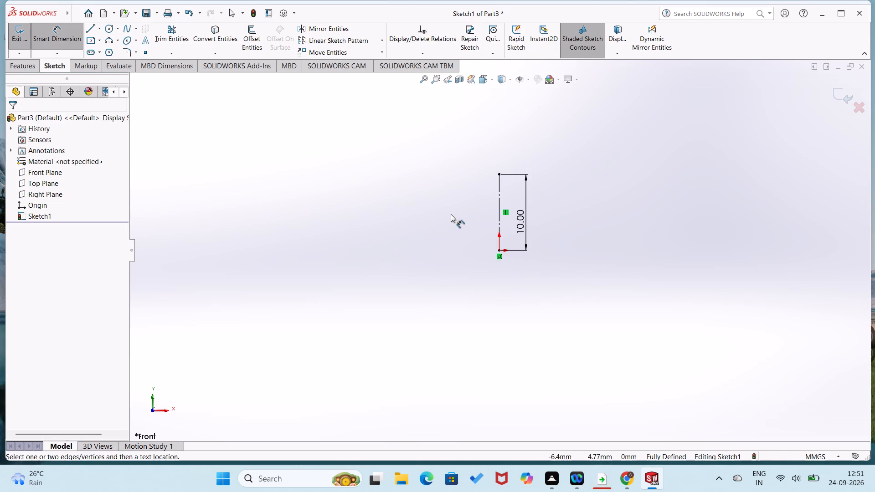
{"action": "right_click_drag", "start_coordinate": [444, 221], "coordinate": [467, 156]}
{"action": "right_click_drag", "start_coordinate": [396, 190], "coordinate": [453, 189]}
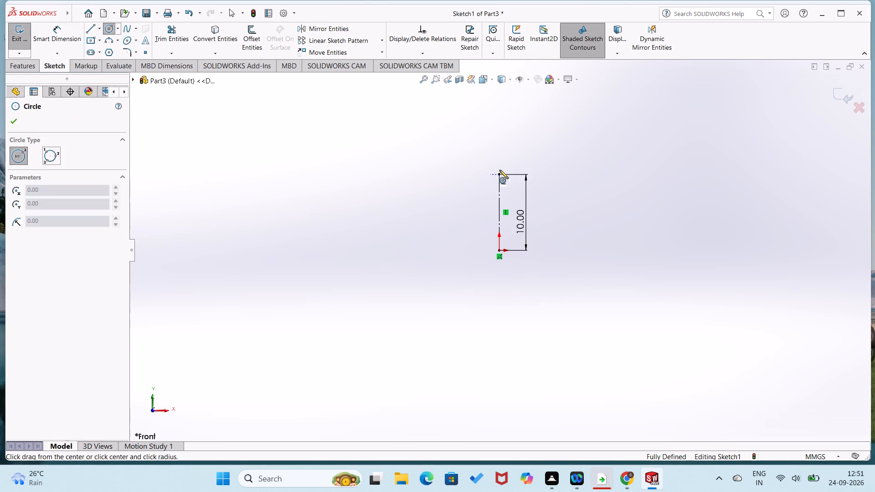
{"action": "left_click", "coordinate": [499, 173]}
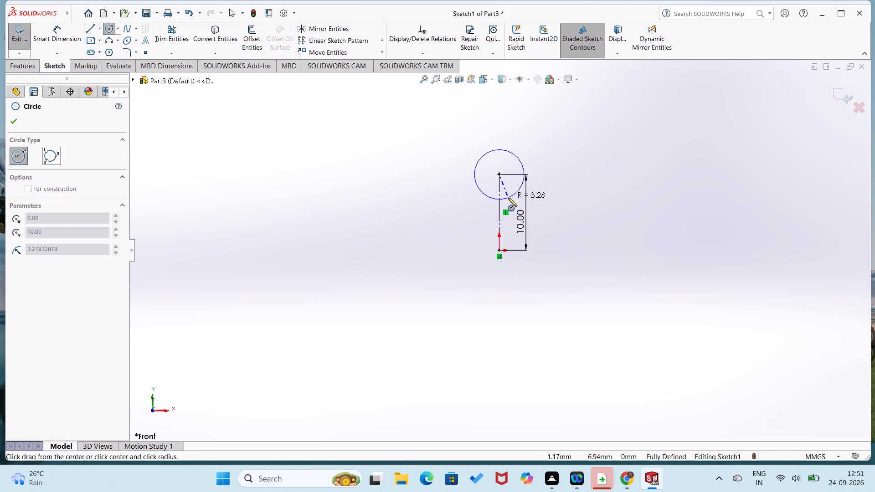
{"action": "left_click", "coordinate": [505, 205]}
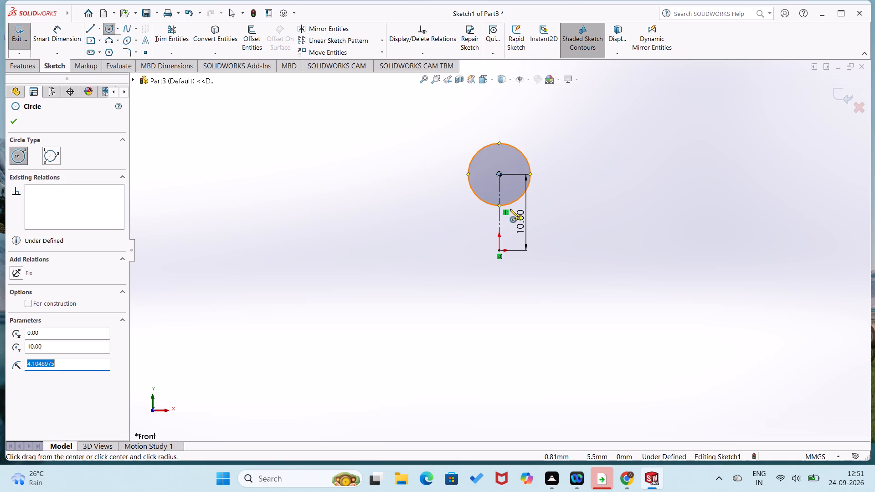
{"action": "key", "text": "8"}
{"action": "key", "text": "period"}
{"action": "key", "text": "5"}
{"action": "key", "text": "Return"}
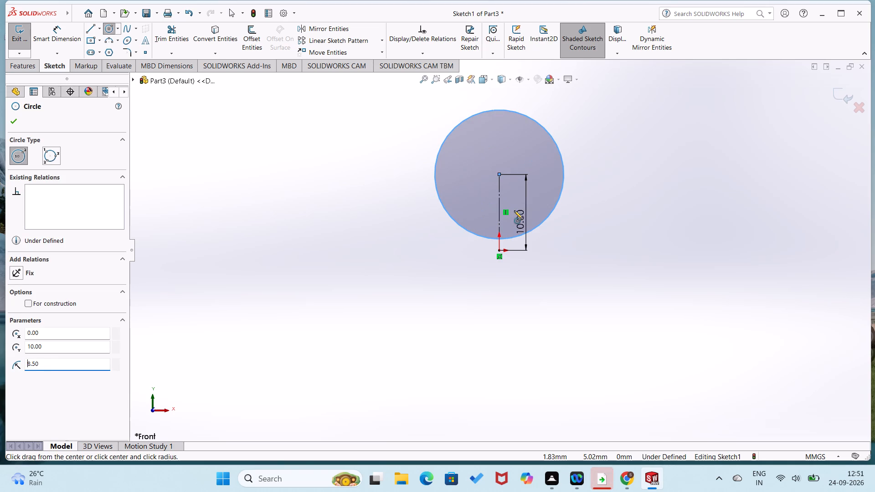
{"action": "left_click", "coordinate": [437, 256]}
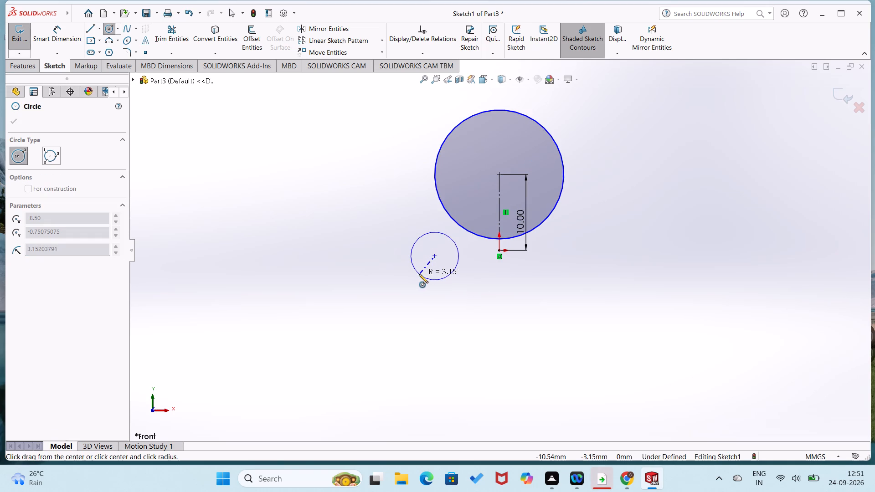
{"action": "key", "text": "Escape"}
Draw a second circle centred on the origin with a radius of about 6.2 mm.
{"action": "right_click_drag", "start_coordinate": [397, 328], "coordinate": [441, 272]}
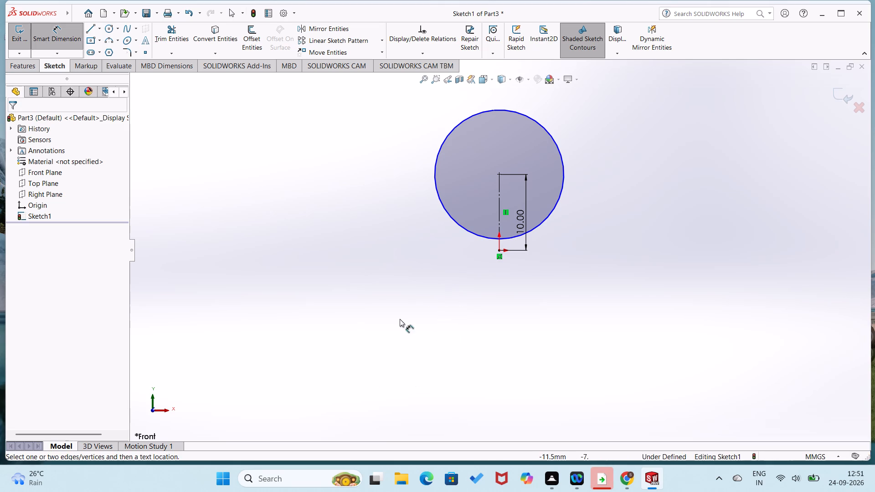
{"action": "right_click_drag", "start_coordinate": [400, 319], "coordinate": [496, 344]}
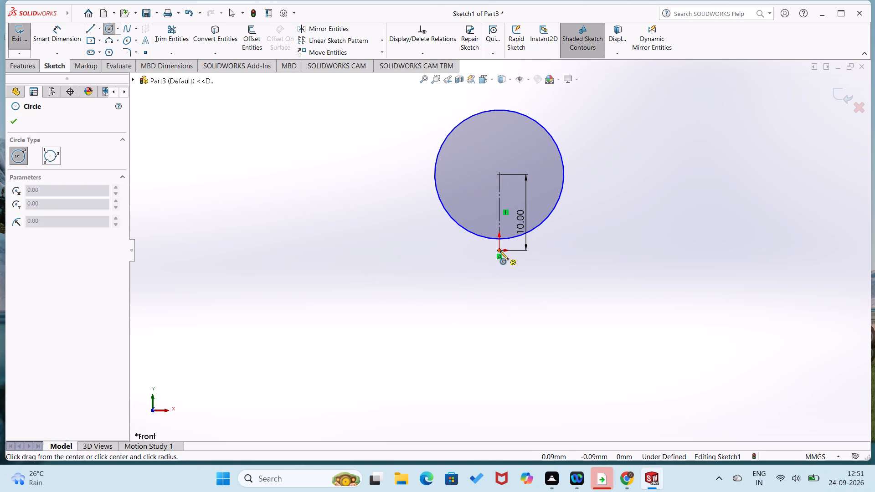
{"action": "left_click", "coordinate": [500, 251]}
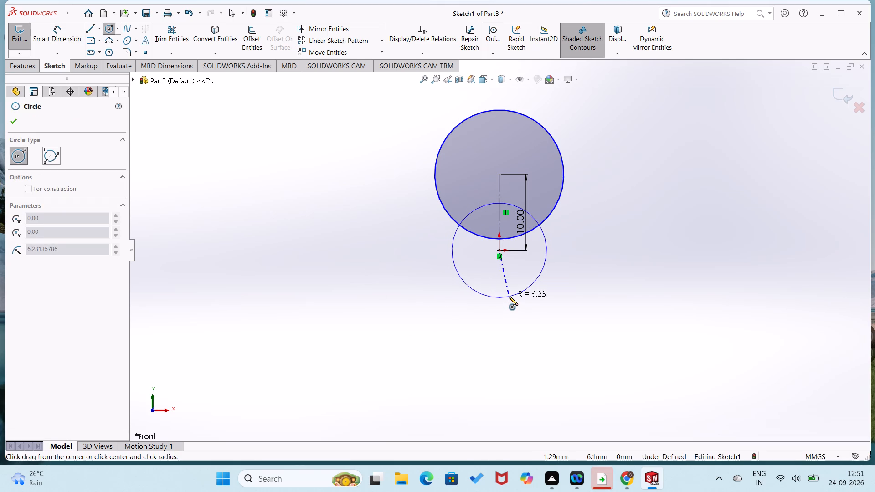
{"action": "left_click", "coordinate": [510, 297]}
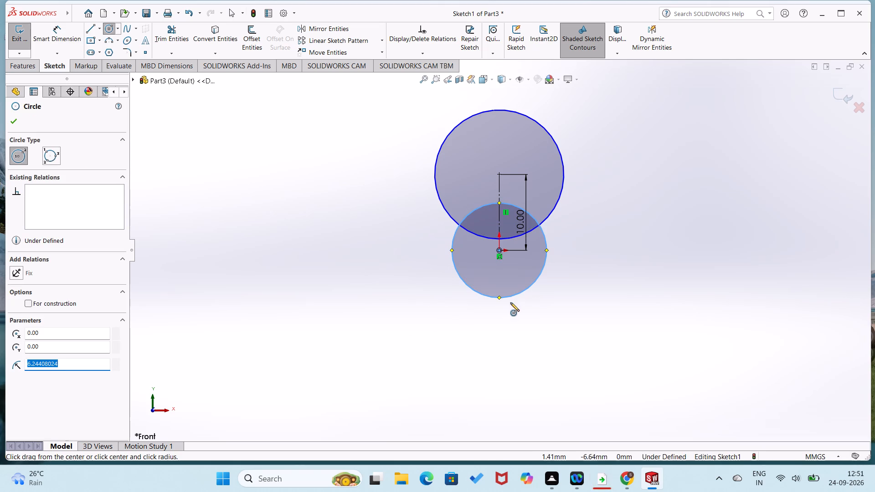
Dimension the circle at the origin to a diameter of 8.5 mm.
{"action": "right_click_drag", "start_coordinate": [531, 342], "coordinate": [624, 187]}
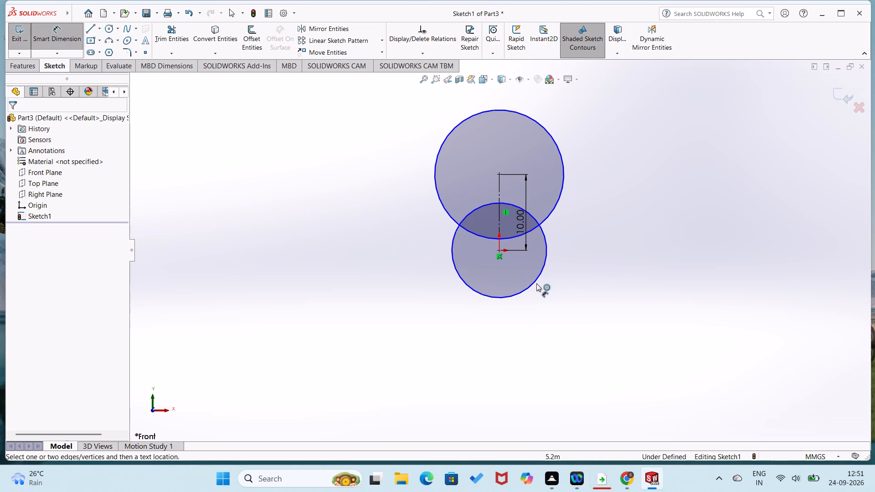
{"action": "left_click", "coordinate": [534, 283]}
{"action": "left_click", "coordinate": [578, 313]}
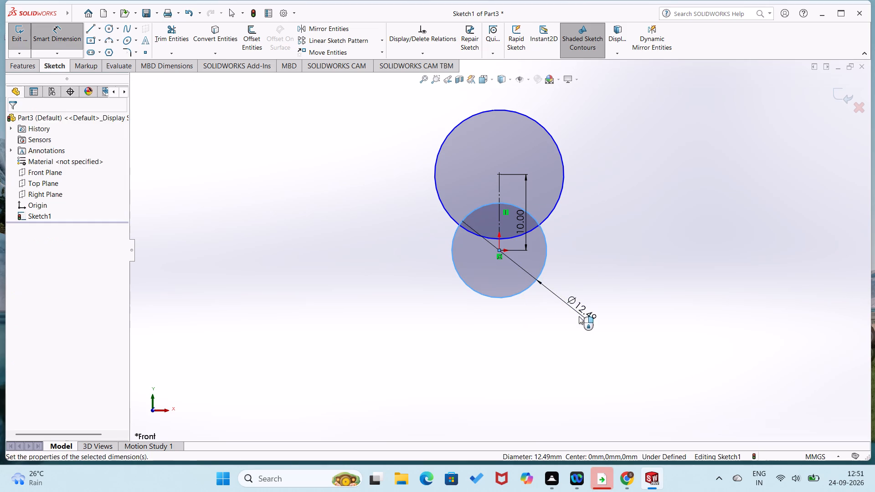
{"action": "key", "text": "8"}
{"action": "key", "text": "period"}
{"action": "key", "text": "5"}
{"action": "key", "text": "Return"}
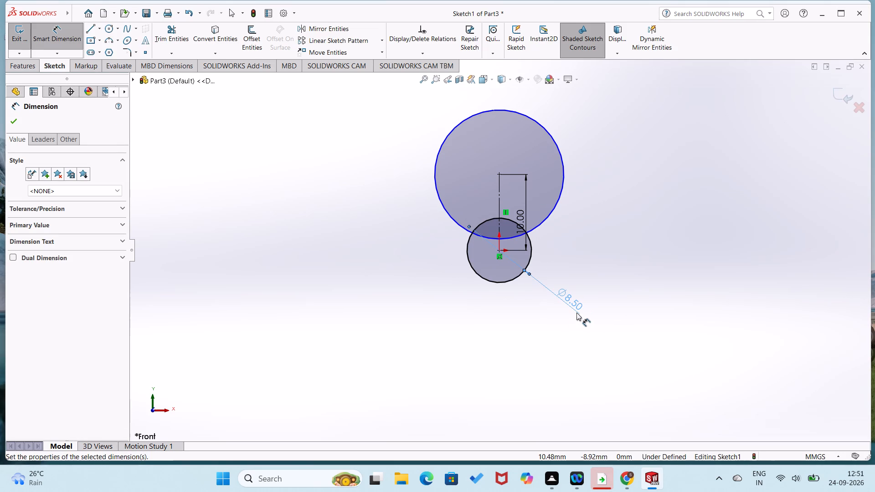
Dimension the upper circle to a diameter of 8.5 mm.
{"action": "left_click", "coordinate": [565, 180]}
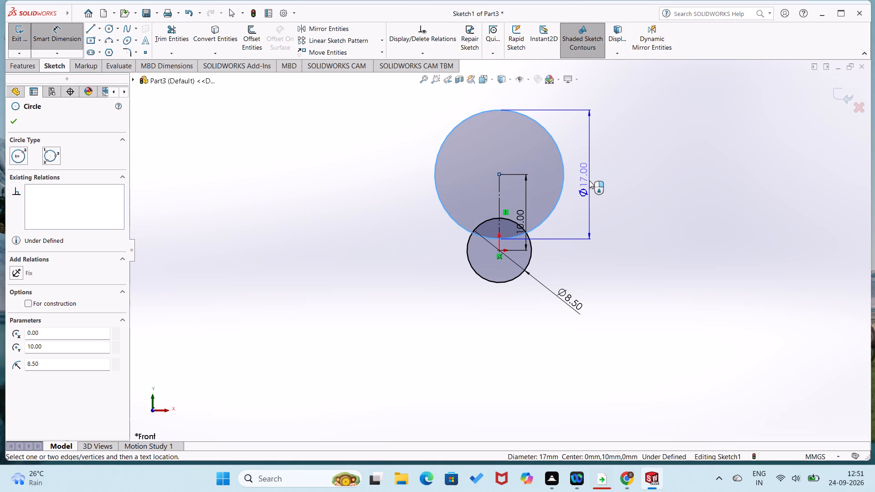
{"action": "left_click", "coordinate": [590, 180]}
{"action": "key", "text": "8"}
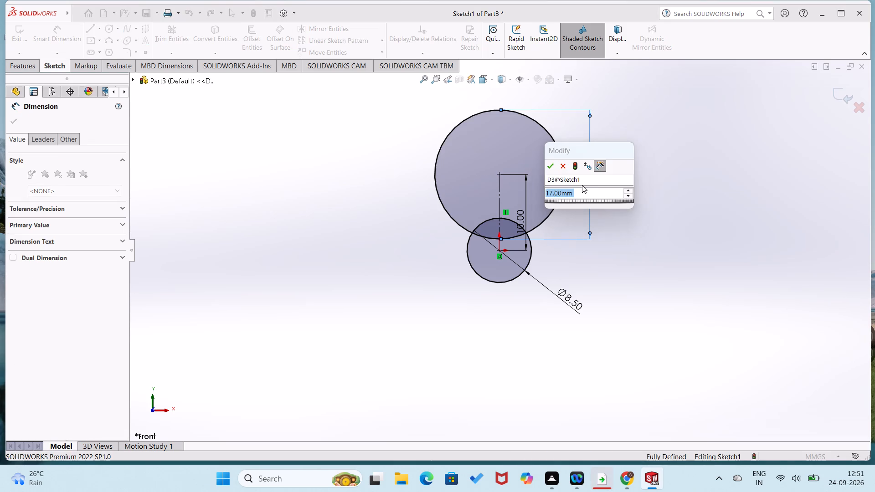
{"action": "key", "text": "period"}
{"action": "key", "text": "5"}
{"action": "key", "text": "Return"}
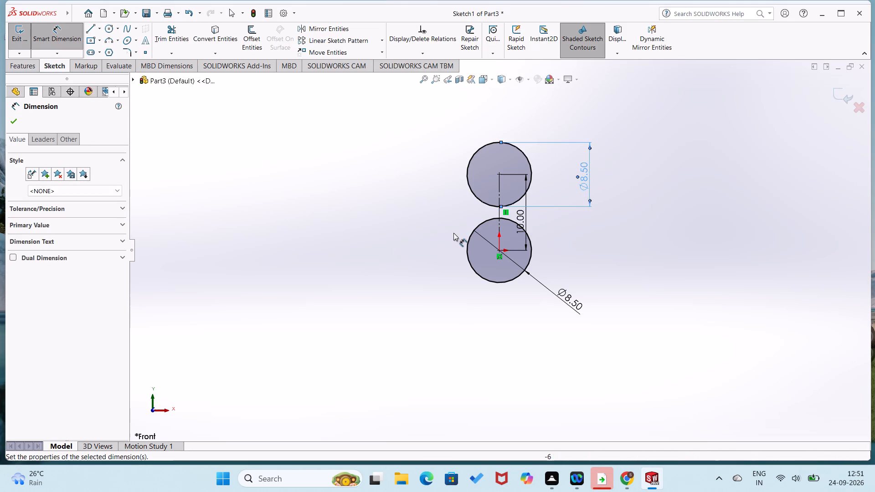
Draw two vertical lines joining the left and right quadrant points of the lower and upper circles.
{"action": "right_click_drag", "start_coordinate": [453, 233], "coordinate": [404, 260]}
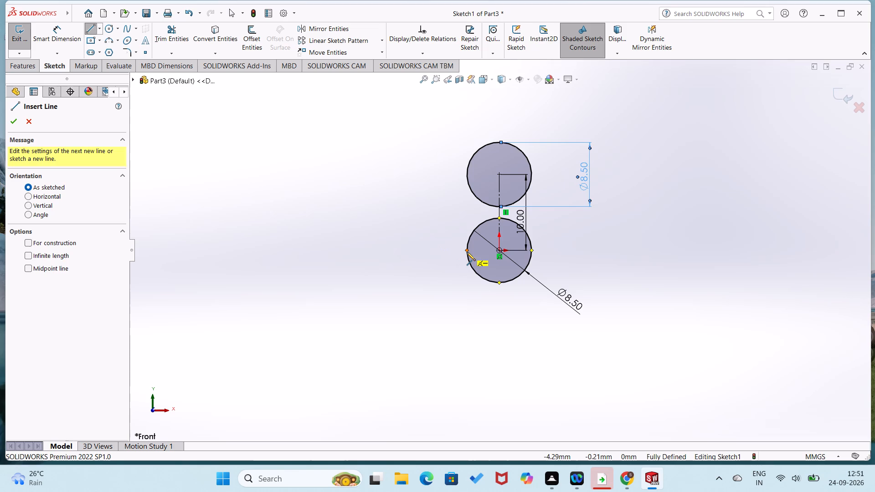
{"action": "left_click", "coordinate": [467, 251]}
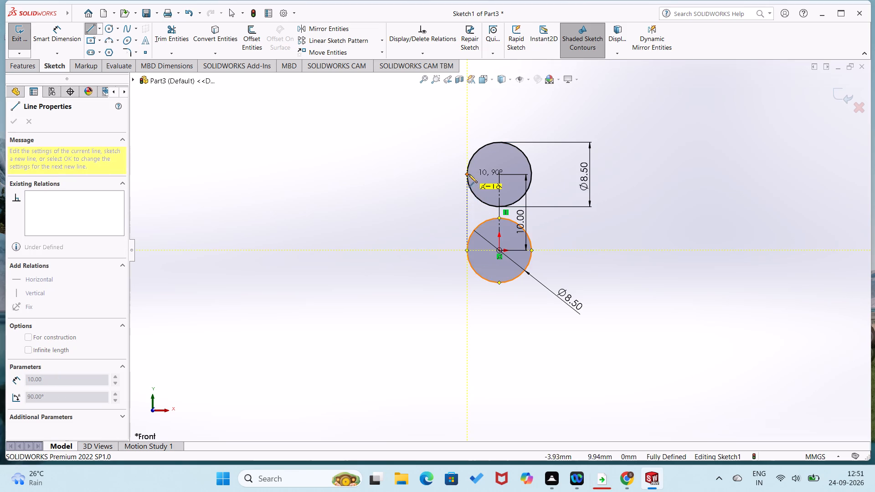
{"action": "left_click", "coordinate": [468, 173]}
{"action": "right_click_drag", "start_coordinate": [433, 194], "coordinate": [439, 90]}
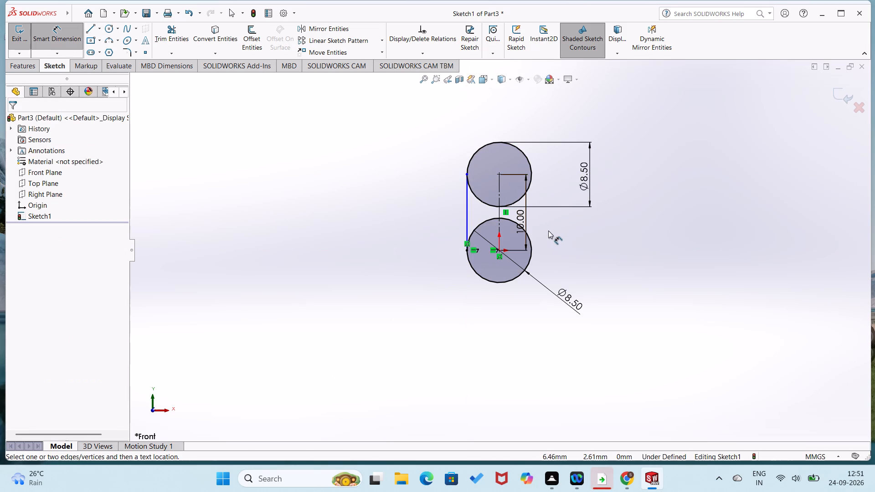
{"action": "right_click_drag", "start_coordinate": [583, 242], "coordinate": [521, 271]}
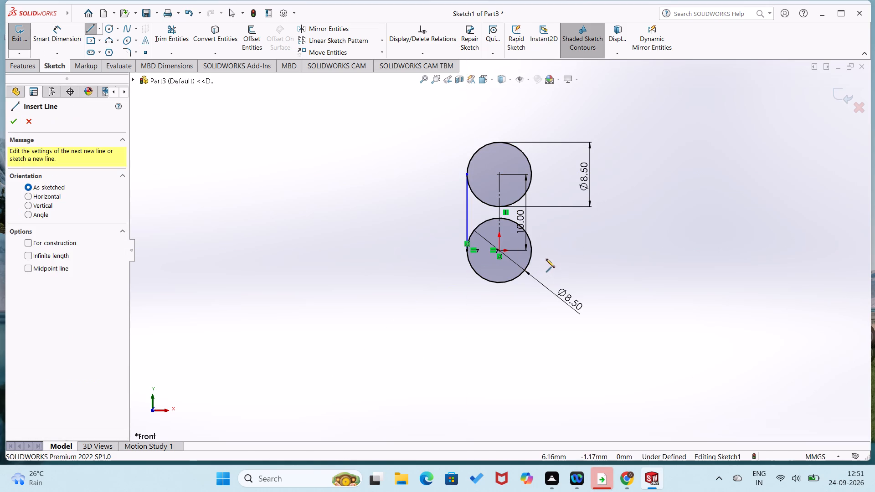
{"action": "left_click", "coordinate": [532, 249]}
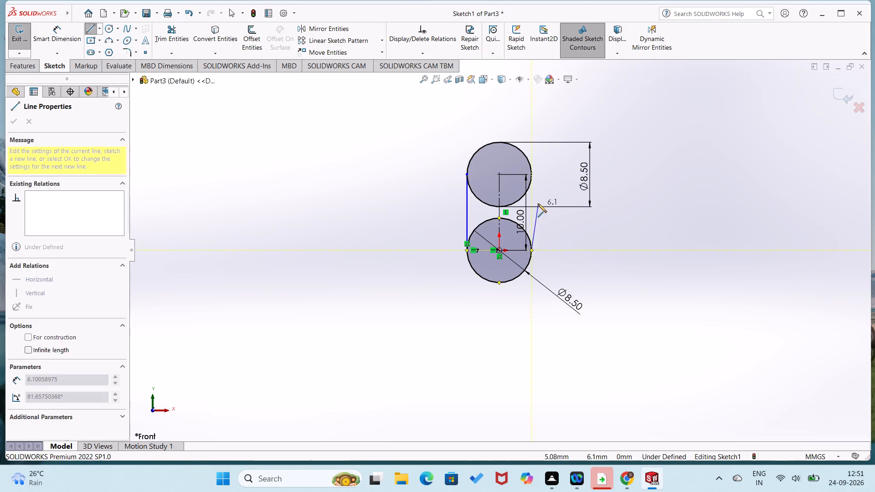
{"action": "left_click", "coordinate": [532, 173]}
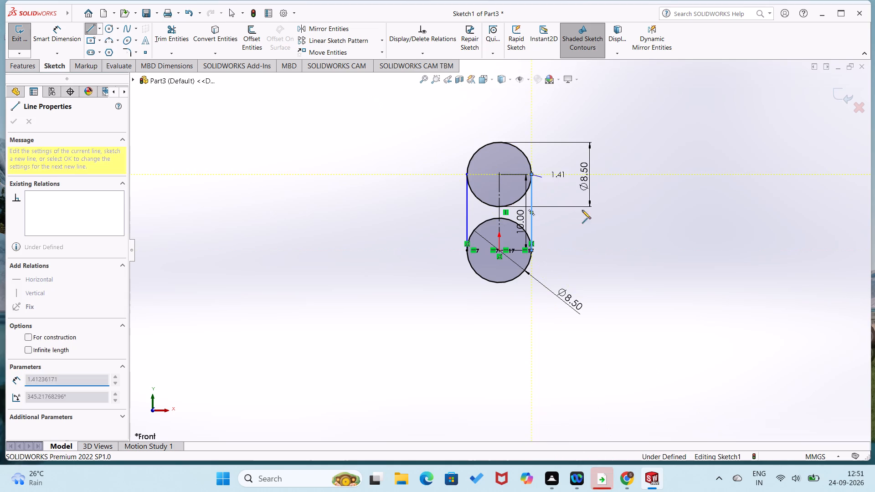
{"action": "right_click_drag", "start_coordinate": [582, 210], "coordinate": [626, 89]}
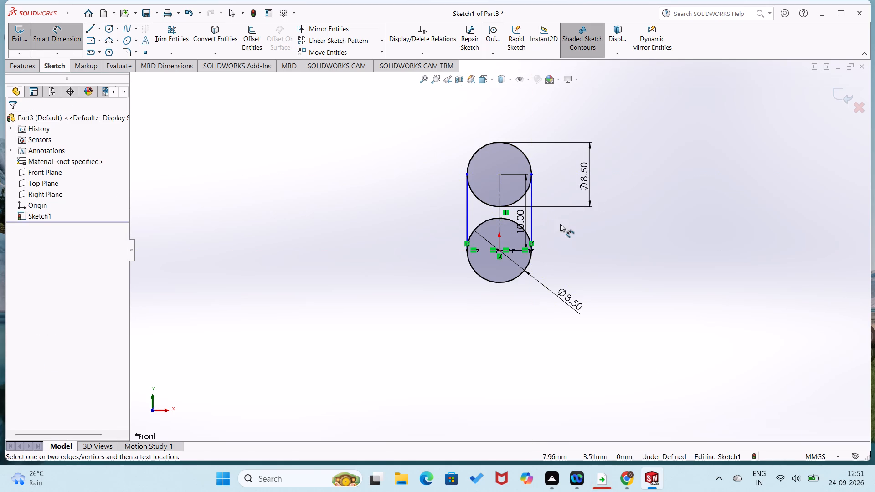
Trim away the inner halves of both circles with Trim to closest, leaving a closed vertical slot outline.
{"action": "left_click", "coordinate": [167, 36]}
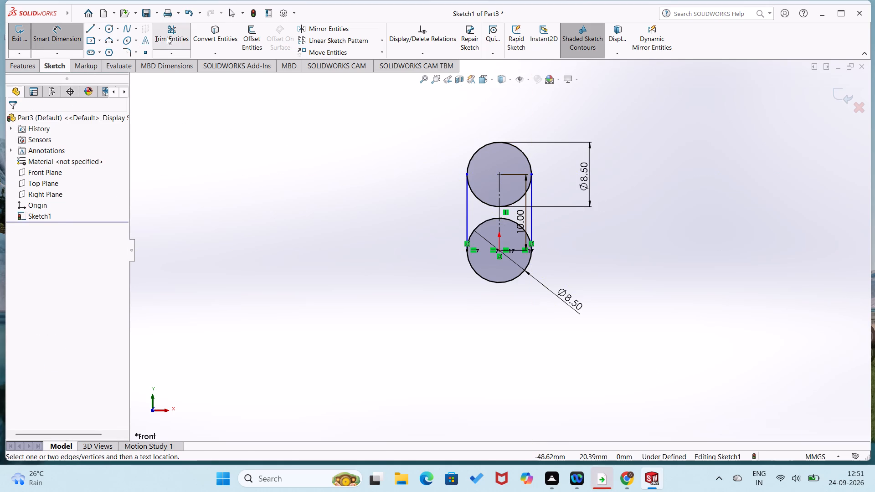
{"action": "left_click", "coordinate": [477, 224]}
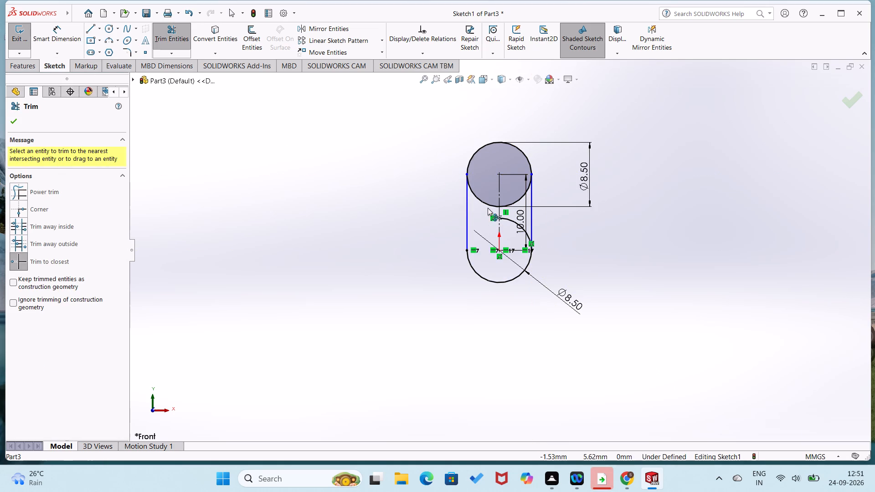
{"action": "left_click", "coordinate": [488, 203]}
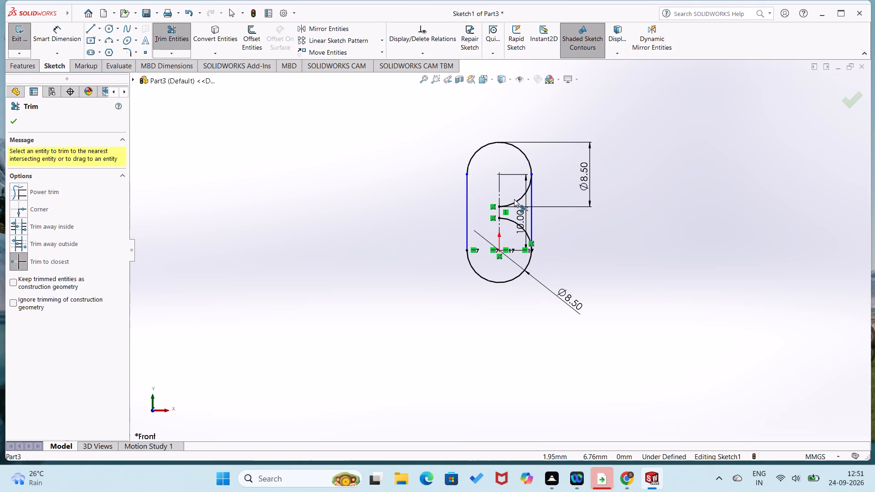
{"action": "left_click", "coordinate": [515, 200]}
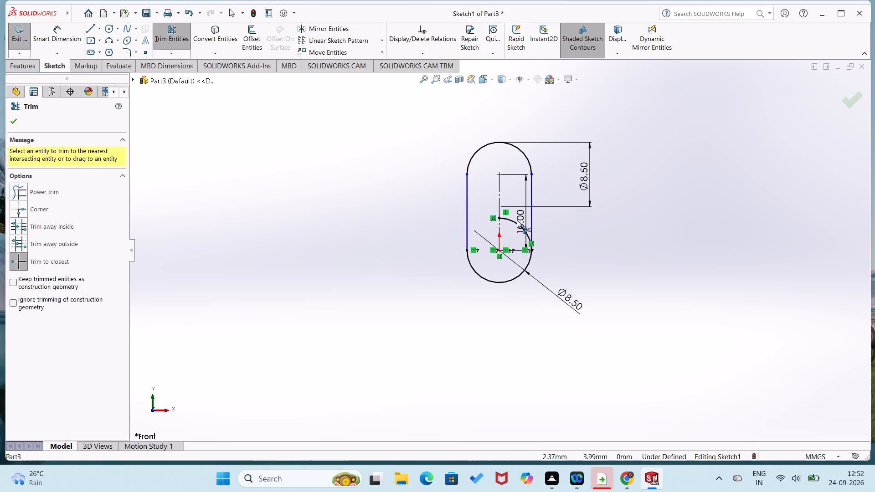
{"action": "left_click", "coordinate": [515, 221]}
{"action": "right_click_drag", "start_coordinate": [371, 235], "coordinate": [377, 203]}
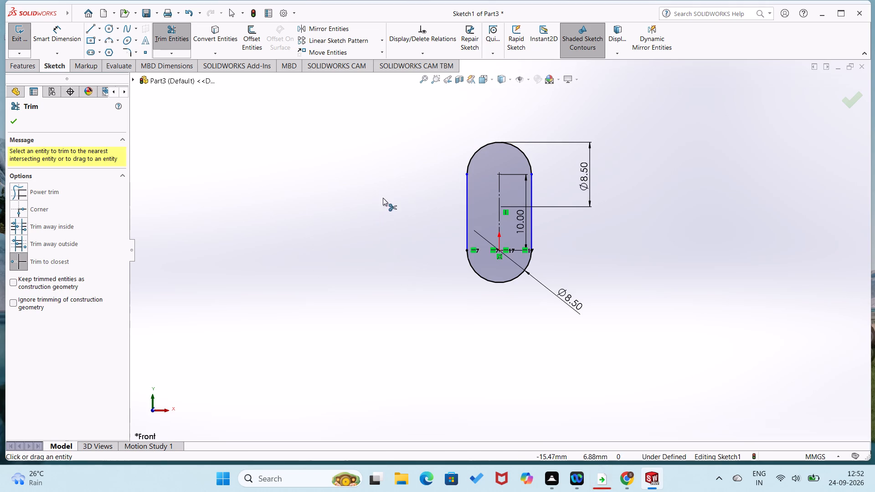
Dimension the slot's left and right straight sides to 10 mm each.
{"action": "right_click_drag", "start_coordinate": [425, 228], "coordinate": [422, 153]}
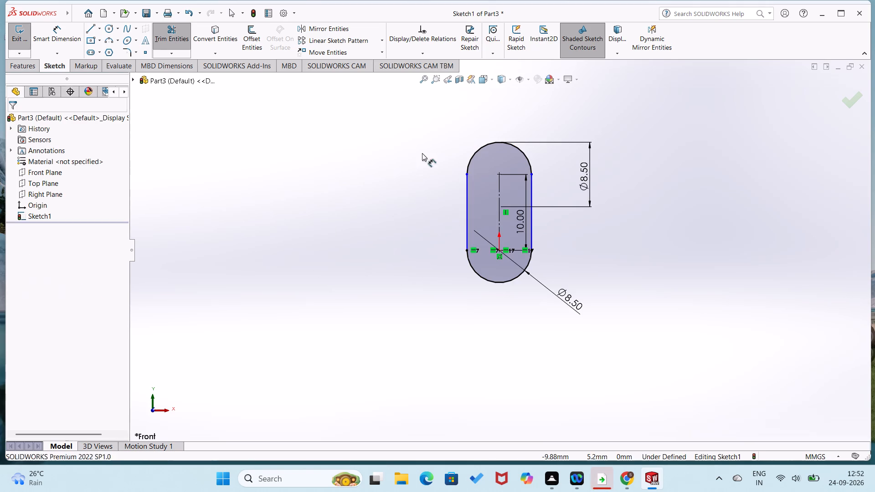
{"action": "right_click_drag", "start_coordinate": [422, 153], "coordinate": [422, 154]}
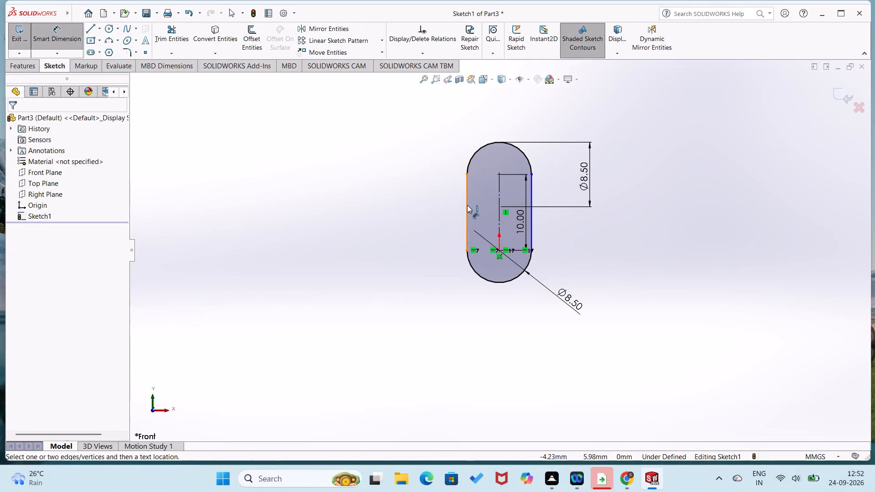
{"action": "left_click", "coordinate": [467, 205]}
{"action": "left_click", "coordinate": [446, 207]}
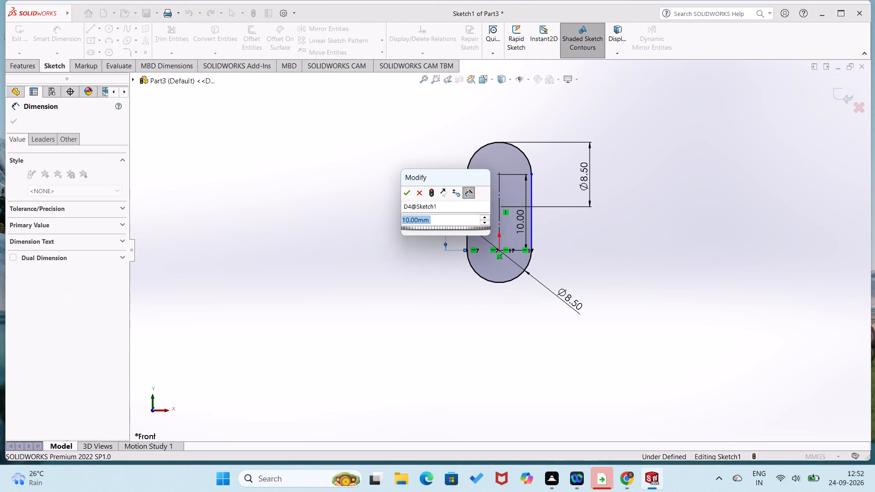
{"action": "left_click", "coordinate": [408, 190]}
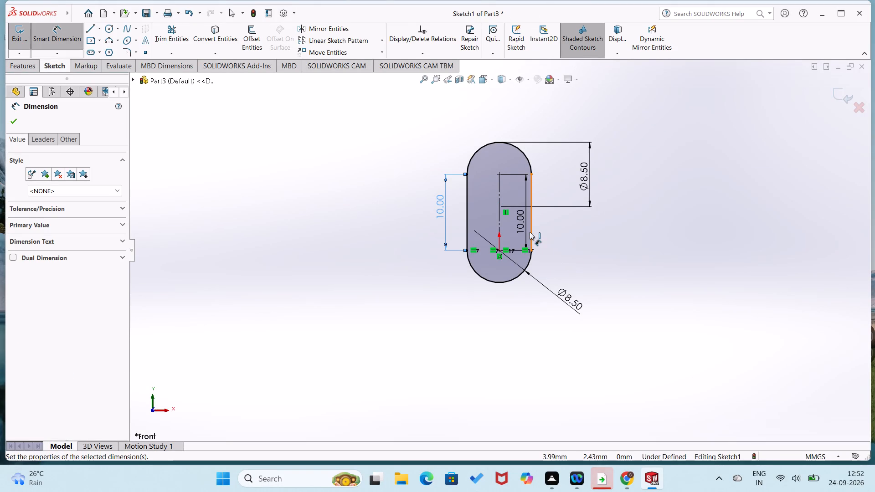
{"action": "left_click", "coordinate": [530, 232]}
{"action": "left_click", "coordinate": [551, 232]}
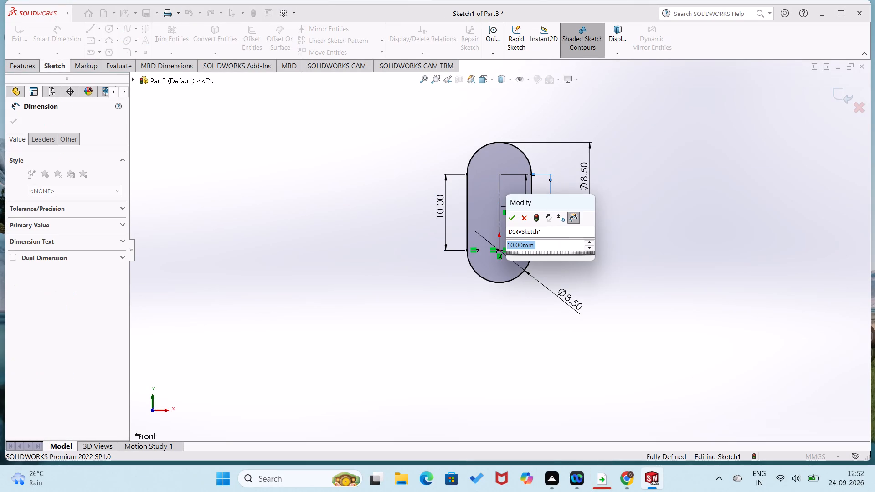
{"action": "left_click", "coordinate": [513, 216]}
{"action": "left_click", "coordinate": [382, 259]}
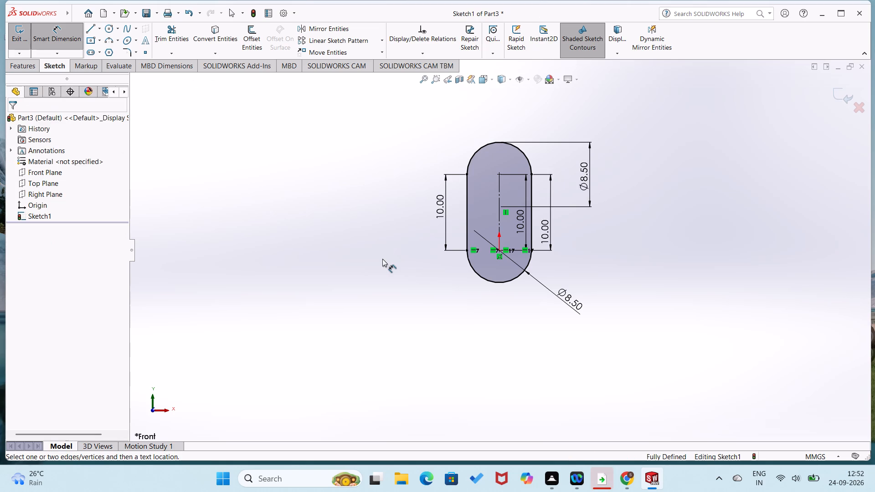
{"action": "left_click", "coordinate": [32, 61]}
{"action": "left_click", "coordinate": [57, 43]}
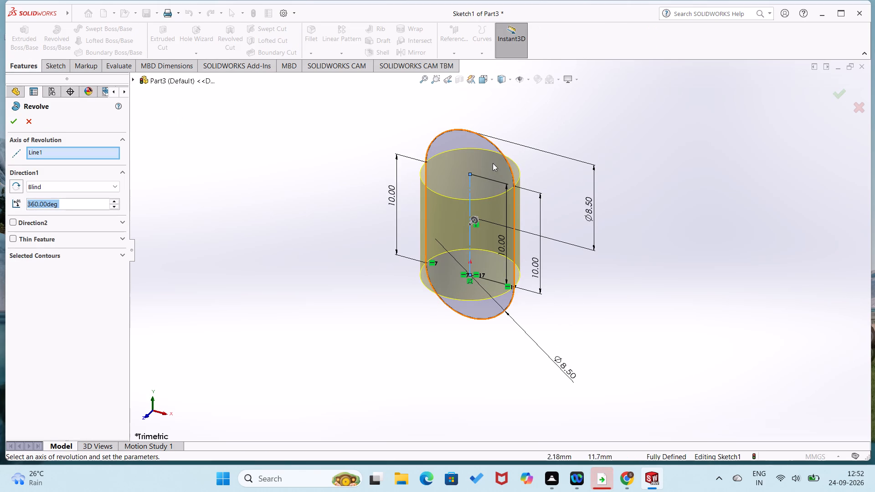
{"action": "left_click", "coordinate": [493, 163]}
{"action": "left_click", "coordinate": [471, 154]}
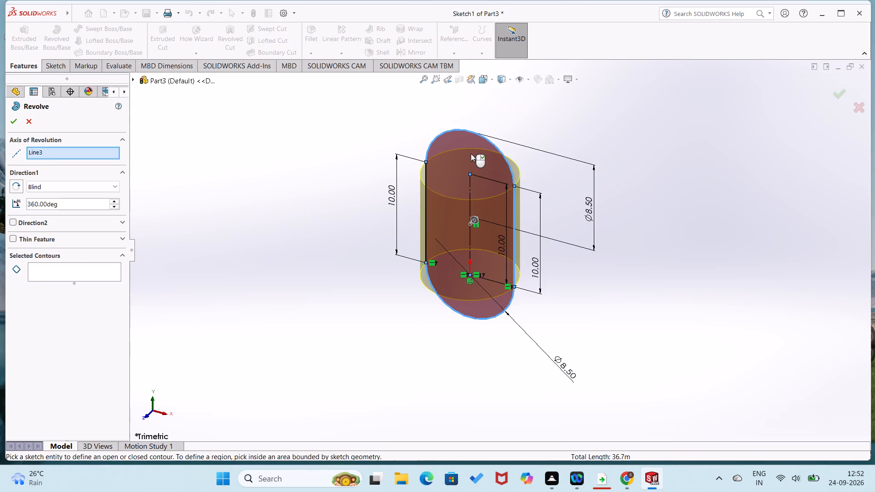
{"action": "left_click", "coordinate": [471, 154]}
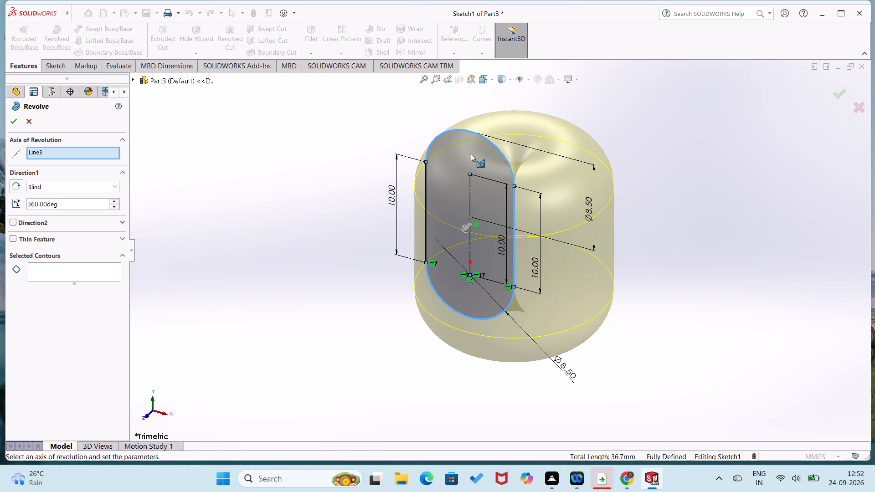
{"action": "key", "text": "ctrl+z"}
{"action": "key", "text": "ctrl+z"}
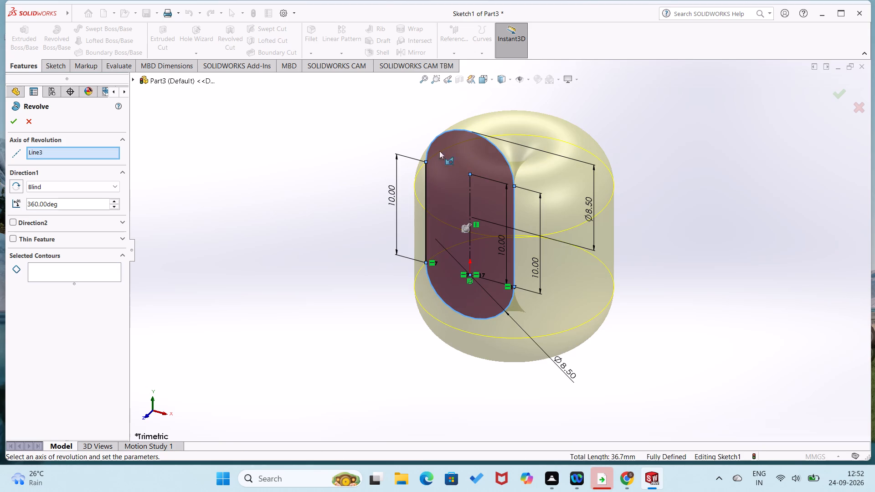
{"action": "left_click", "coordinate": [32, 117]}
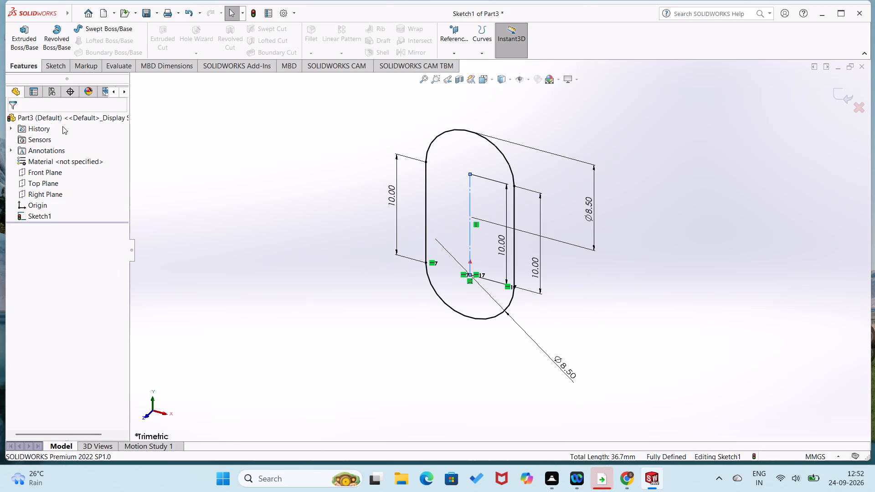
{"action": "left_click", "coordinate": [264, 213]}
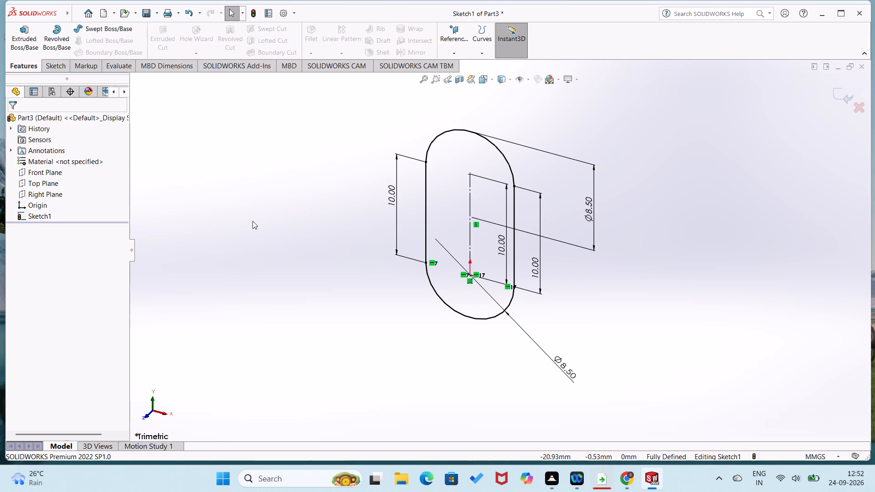
Draw two circles inside the slot, centred on the centreline's upper and lower ends, with radii of about 1.5 mm and 2.2 mm.
{"action": "key", "text": "ctrl+8"}
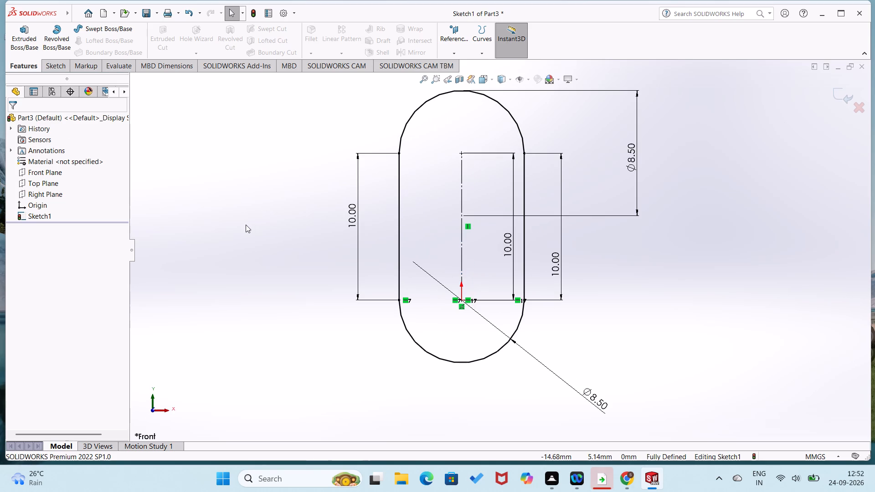
{"action": "left_click", "coordinate": [387, 248]}
{"action": "left_click", "coordinate": [423, 232]}
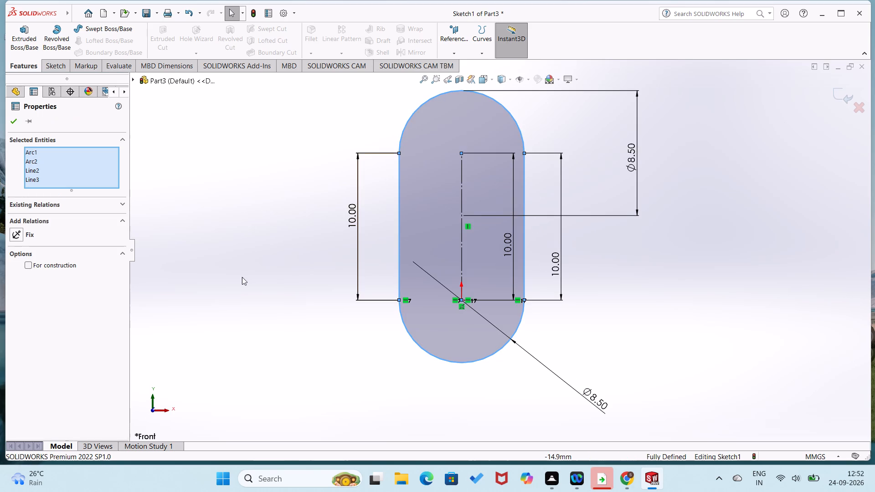
{"action": "right_click_drag", "start_coordinate": [241, 277], "coordinate": [271, 190]}
{"action": "left_click", "coordinate": [8, 123]}
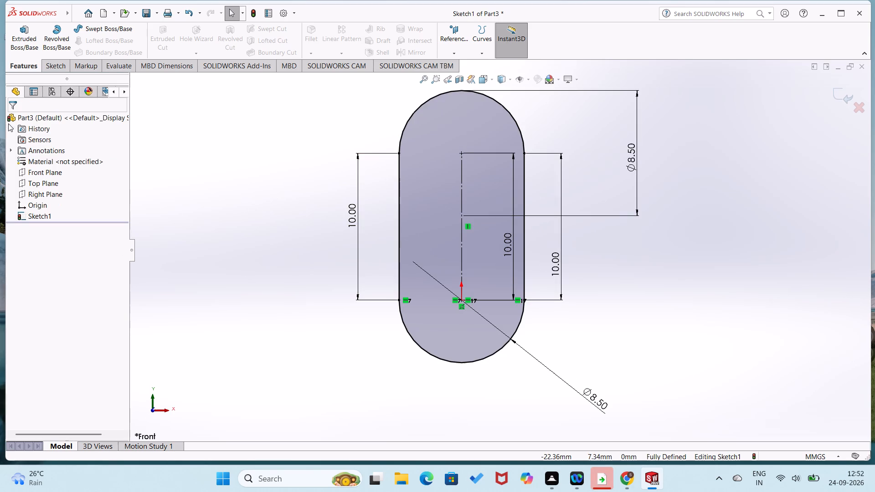
{"action": "right_click_drag", "start_coordinate": [197, 236], "coordinate": [251, 181]}
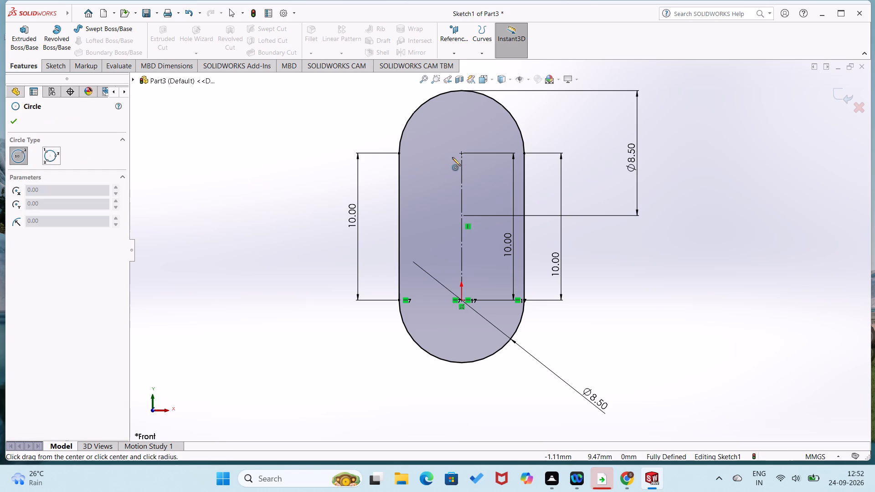
{"action": "left_click", "coordinate": [461, 151]}
{"action": "left_click", "coordinate": [466, 174]}
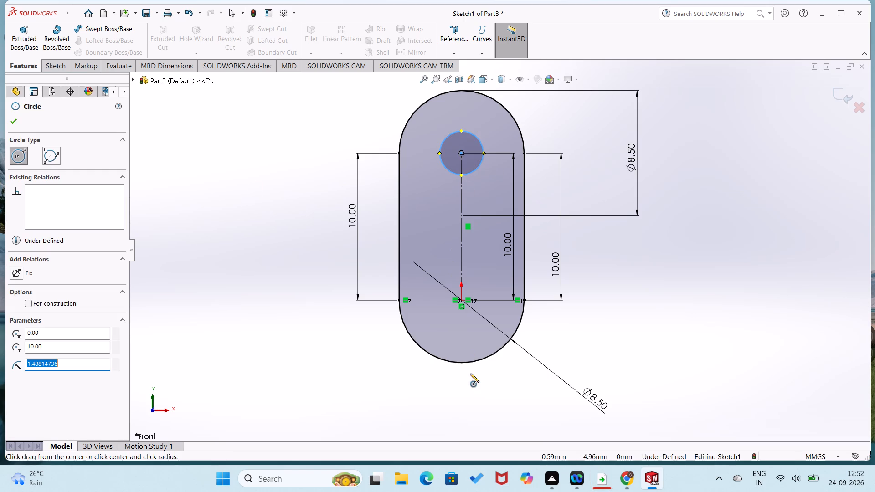
{"action": "left_click", "coordinate": [461, 299]}
{"action": "left_click", "coordinate": [474, 331]}
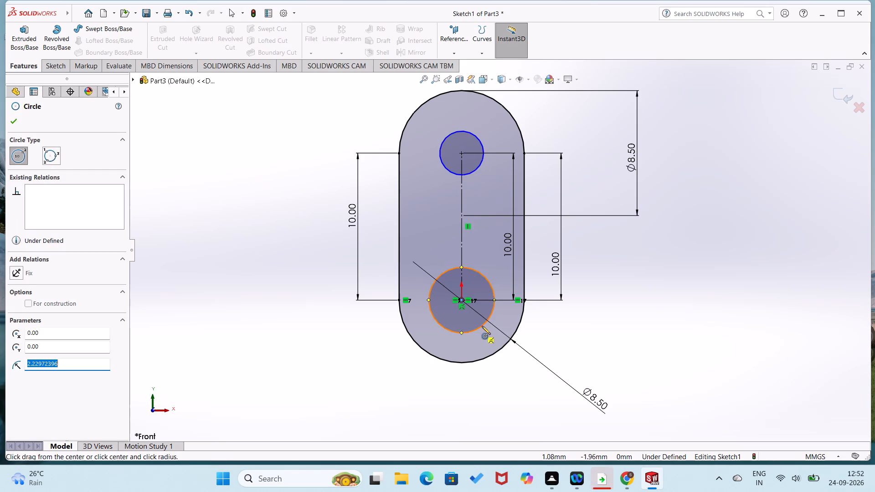
Dimension the lower and upper inner circles to a diameter of 4.5 mm each.
{"action": "right_click_drag", "start_coordinate": [504, 319], "coordinate": [527, 217]}
{"action": "left_click", "coordinate": [494, 297]}
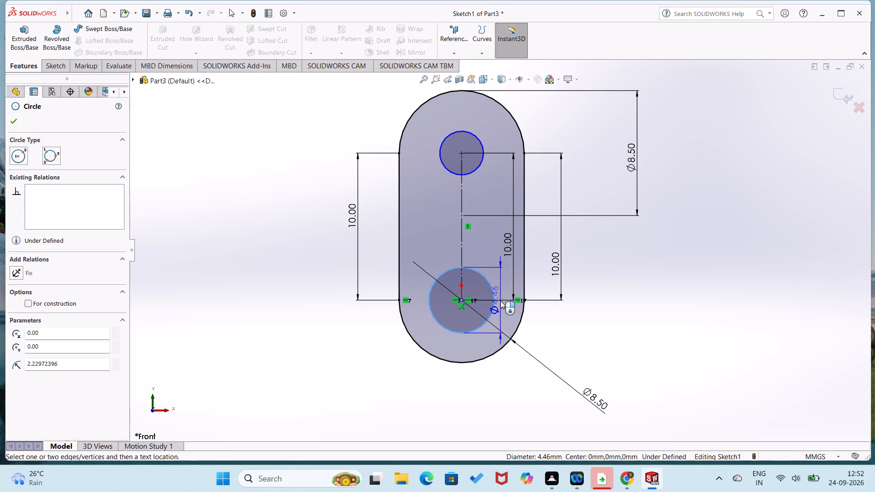
{"action": "left_click", "coordinate": [507, 306]}
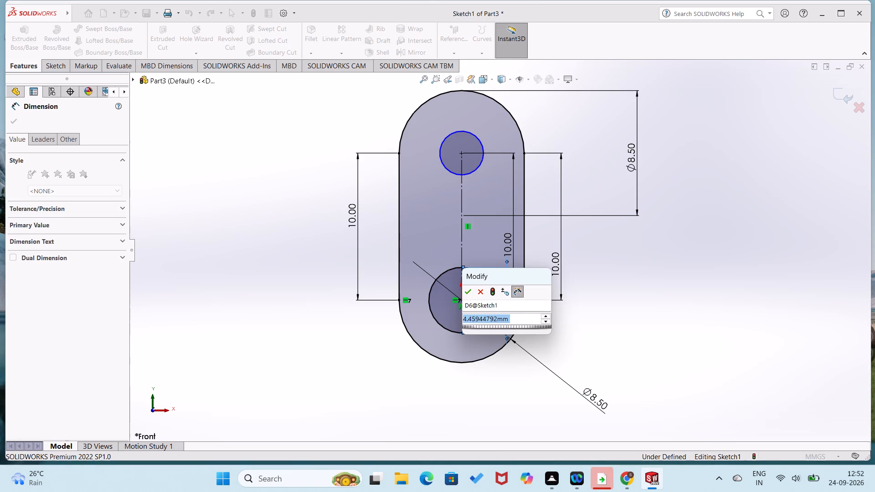
{"action": "type", "text": "4.5"}
{"action": "key", "text": "Return"}
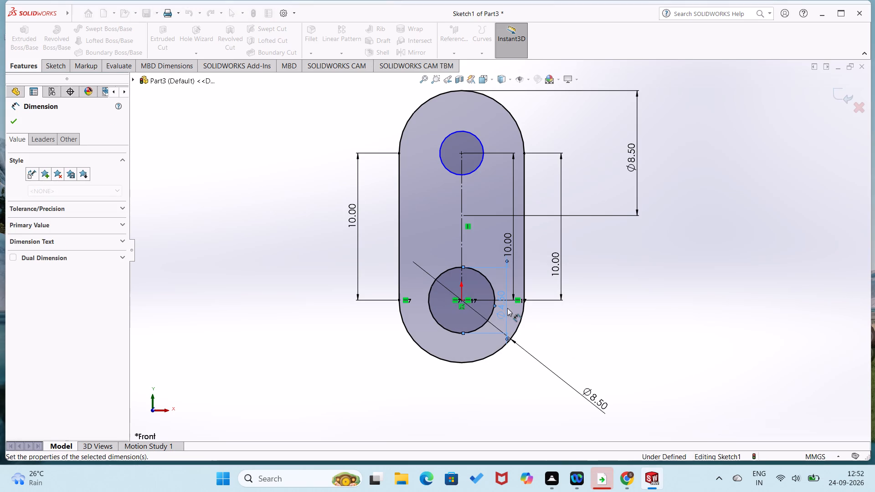
{"action": "left_click", "coordinate": [482, 154]}
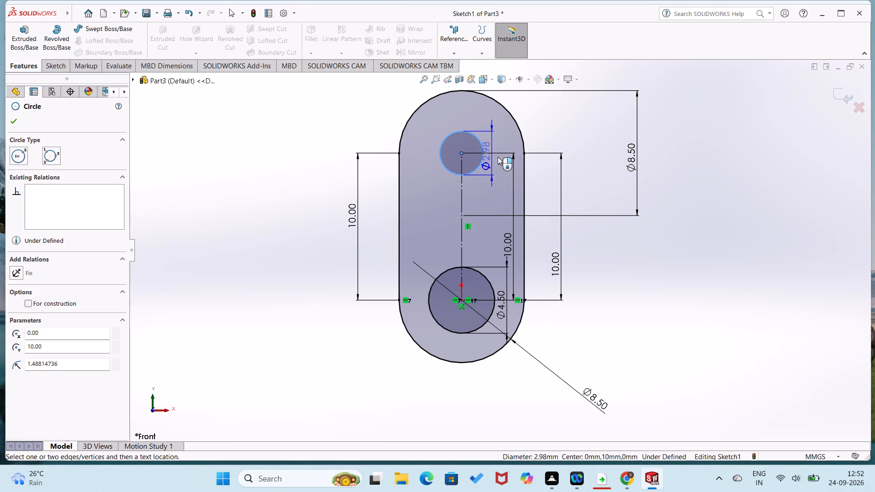
{"action": "left_click", "coordinate": [499, 156]}
{"action": "key", "text": "4"}
{"action": "type", "text": ".5"}
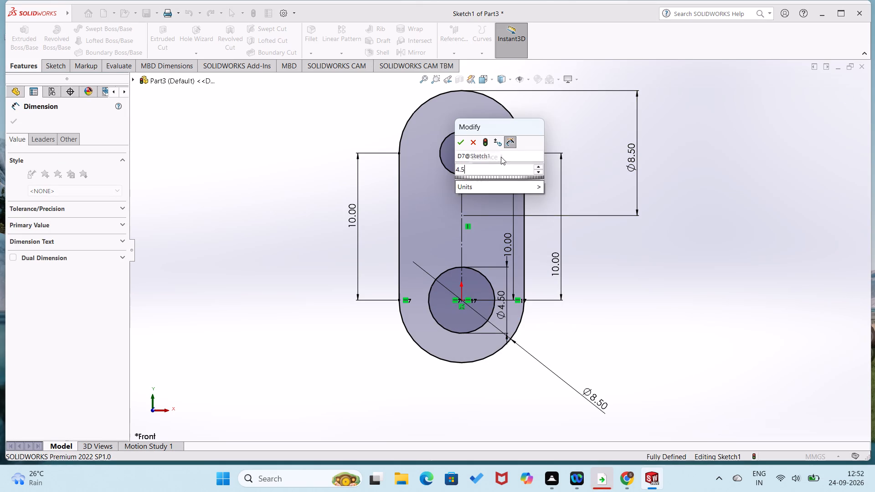
{"action": "key", "text": "Return"}
Draw two vertical lines joining the left and right quadrant points of the lower and upper inner circles.
{"action": "right_click_drag", "start_coordinate": [311, 234], "coordinate": [243, 295]}
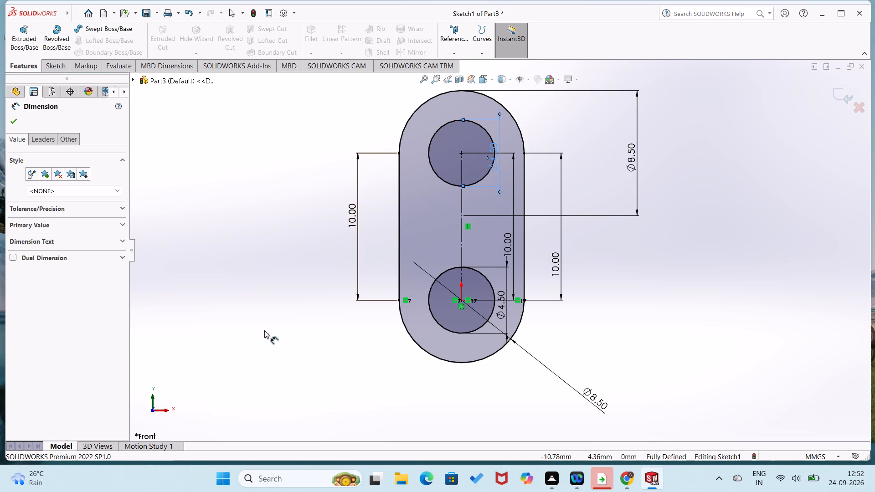
{"action": "left_click", "coordinate": [429, 300]}
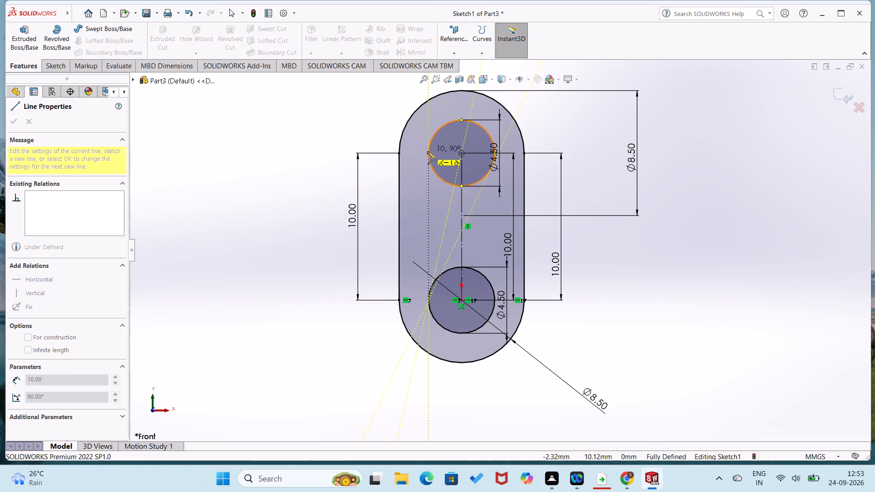
{"action": "left_click", "coordinate": [428, 154]}
{"action": "right_click_drag", "start_coordinate": [292, 212], "coordinate": [321, 87]}
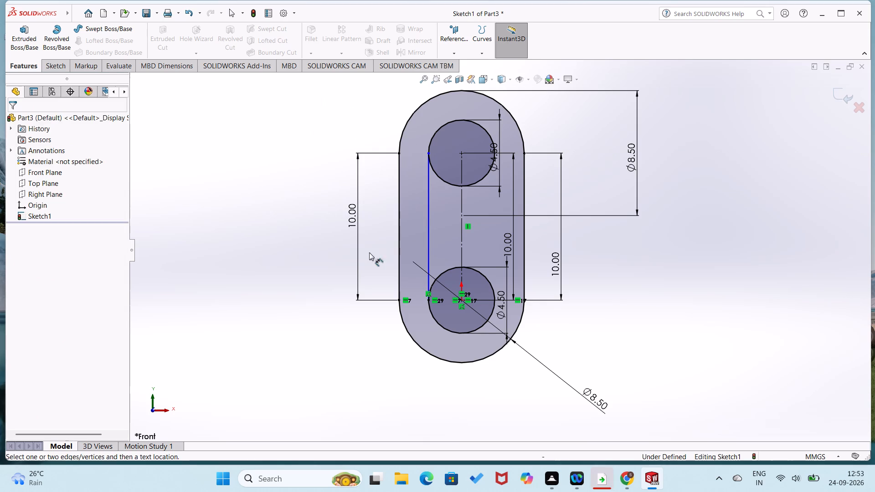
{"action": "right_click_drag", "start_coordinate": [355, 256], "coordinate": [210, 297]}
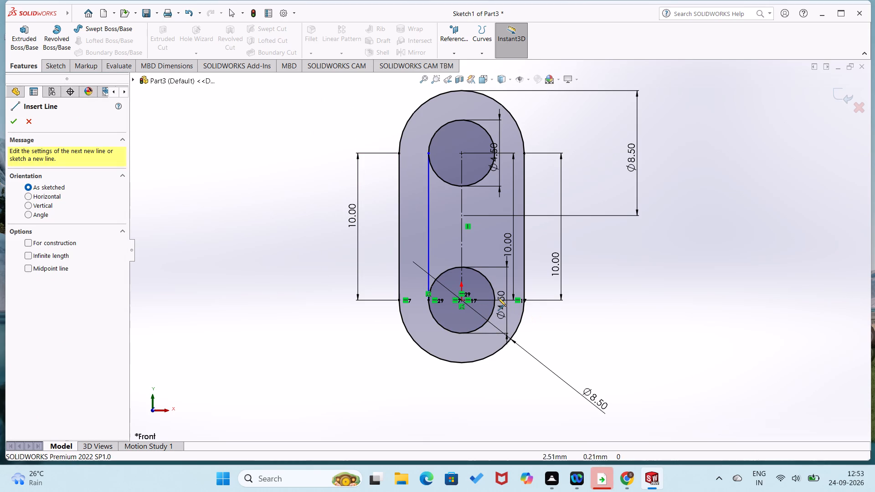
{"action": "left_click", "coordinate": [494, 300]}
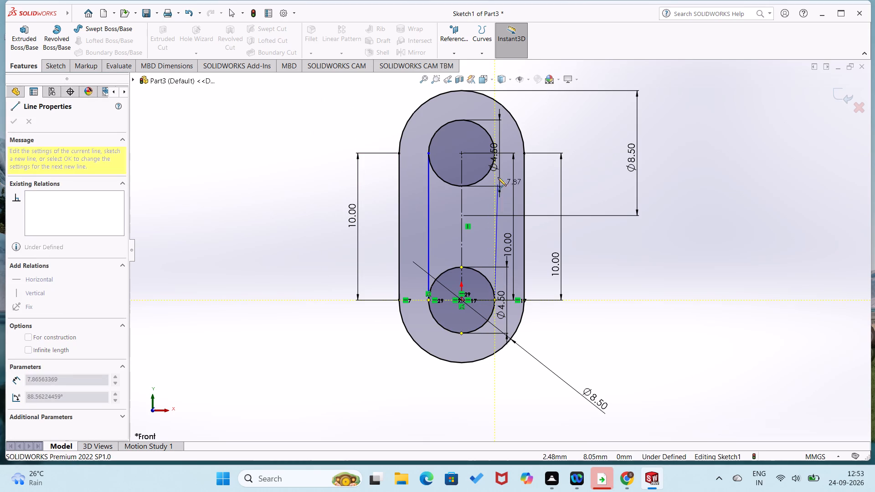
{"action": "left_click", "coordinate": [494, 151]}
Dimension the left and right inner vertical lines to 10 mm each.
{"action": "right_click_drag", "start_coordinate": [514, 160], "coordinate": [537, 100]}
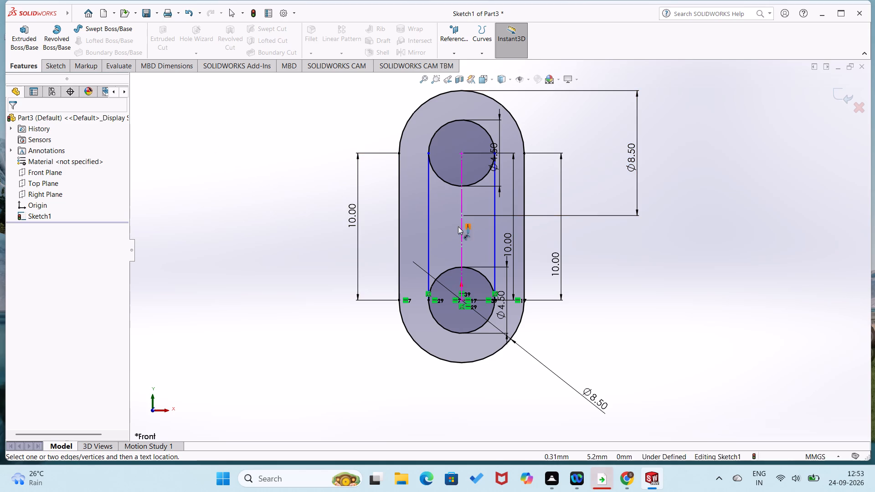
{"action": "left_click", "coordinate": [429, 230]}
{"action": "left_click", "coordinate": [386, 235]}
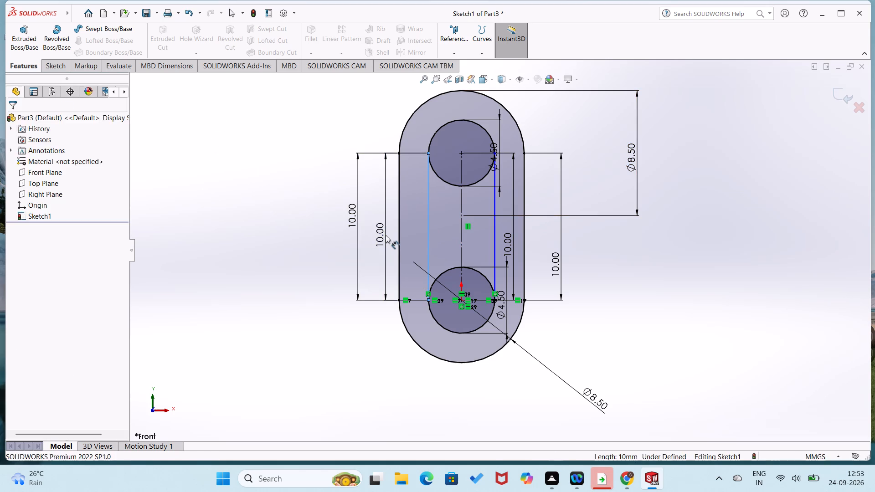
{"action": "left_click", "coordinate": [350, 223]}
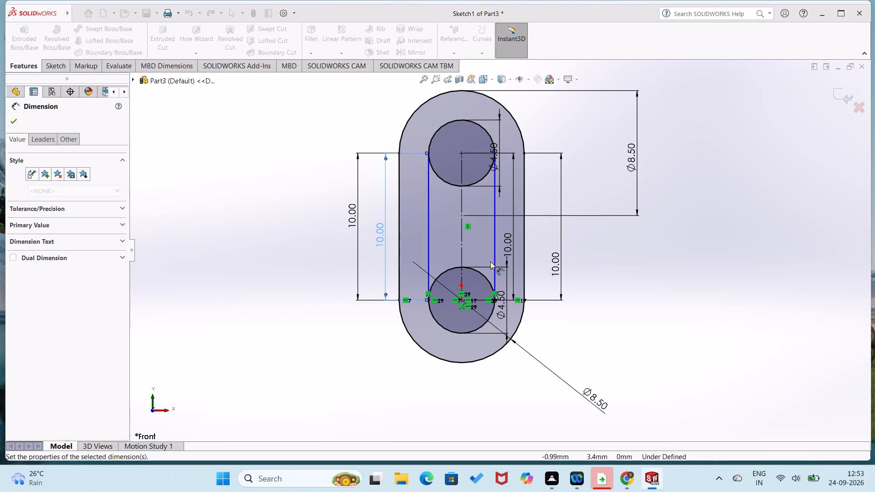
{"action": "left_click", "coordinate": [494, 253]}
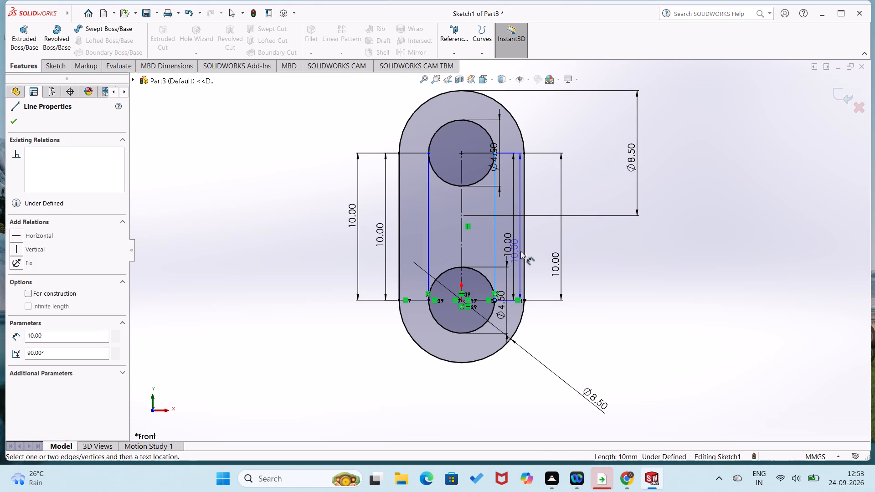
{"action": "left_click", "coordinate": [535, 251]}
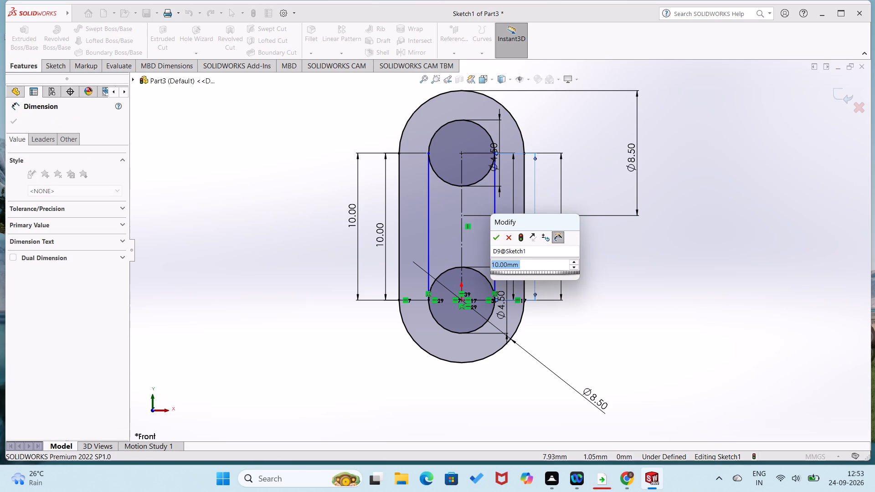
{"action": "left_click", "coordinate": [494, 240]}
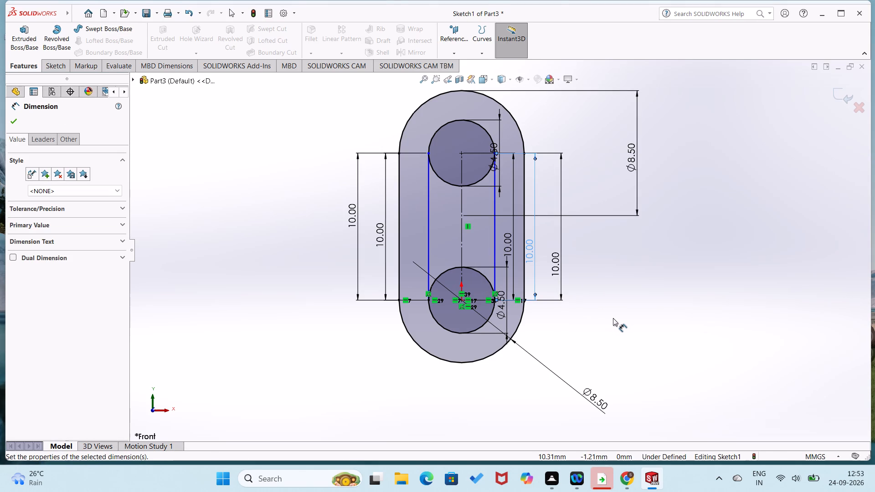
{"action": "right_click_drag", "start_coordinate": [613, 326], "coordinate": [650, 213]}
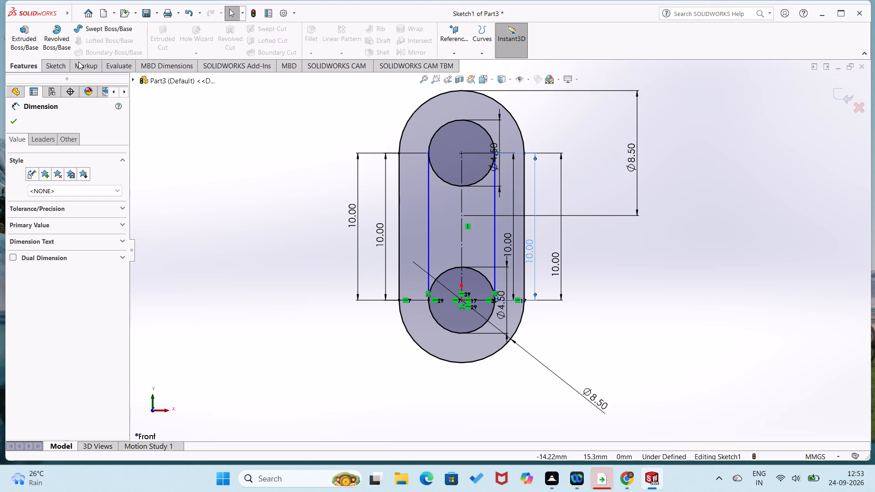
Trim away the facing halves of both inner circles with Trim to closest, leaving a closed inner slot outline.
{"action": "left_click", "coordinate": [49, 65]}
{"action": "left_click", "coordinate": [161, 34]}
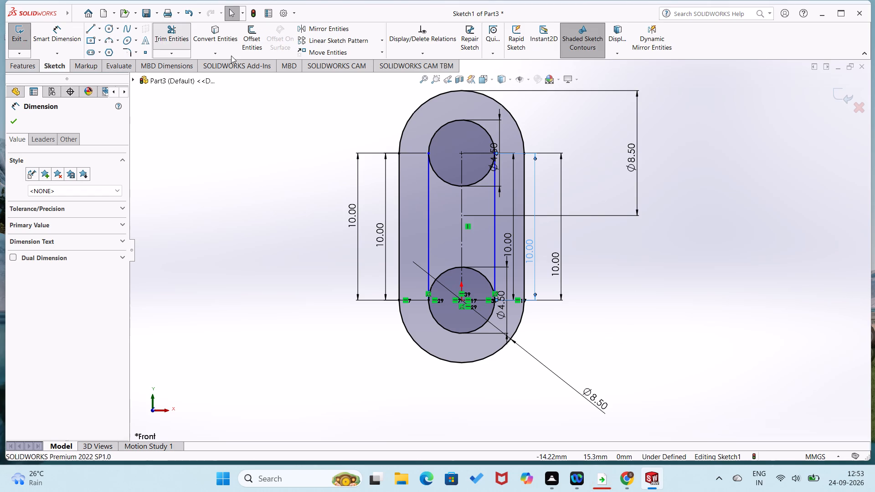
{"action": "left_click", "coordinate": [437, 174]}
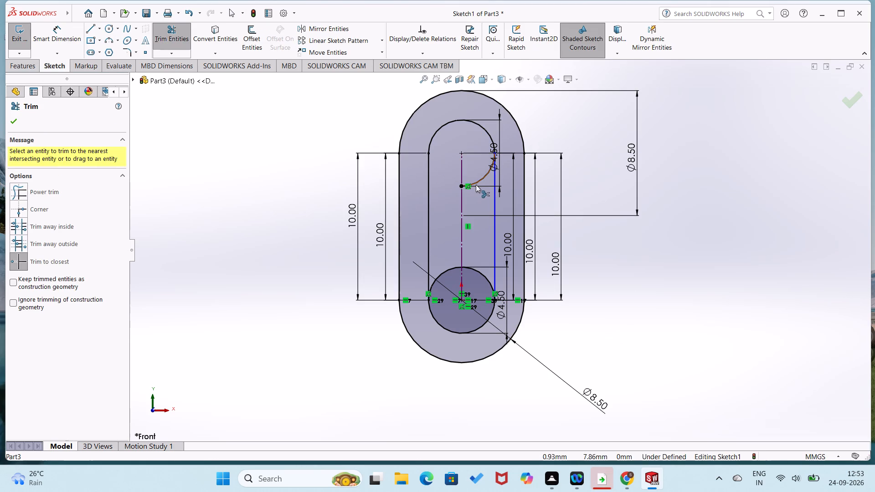
{"action": "left_click", "coordinate": [477, 182]}
{"action": "left_click", "coordinate": [473, 270]}
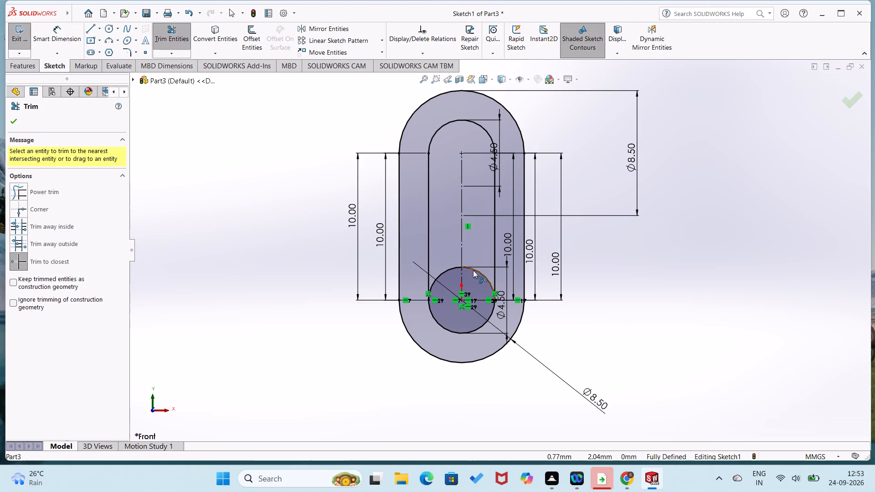
{"action": "left_click", "coordinate": [447, 270]}
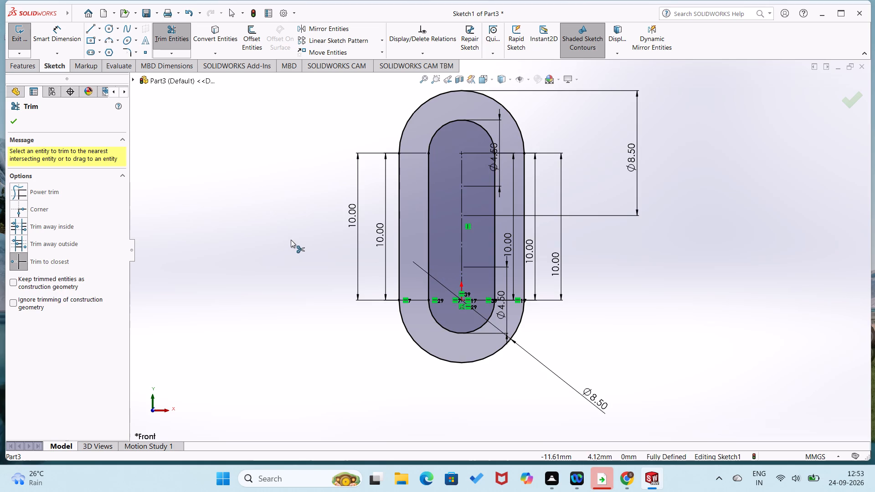
{"action": "left_click", "coordinate": [289, 240]}
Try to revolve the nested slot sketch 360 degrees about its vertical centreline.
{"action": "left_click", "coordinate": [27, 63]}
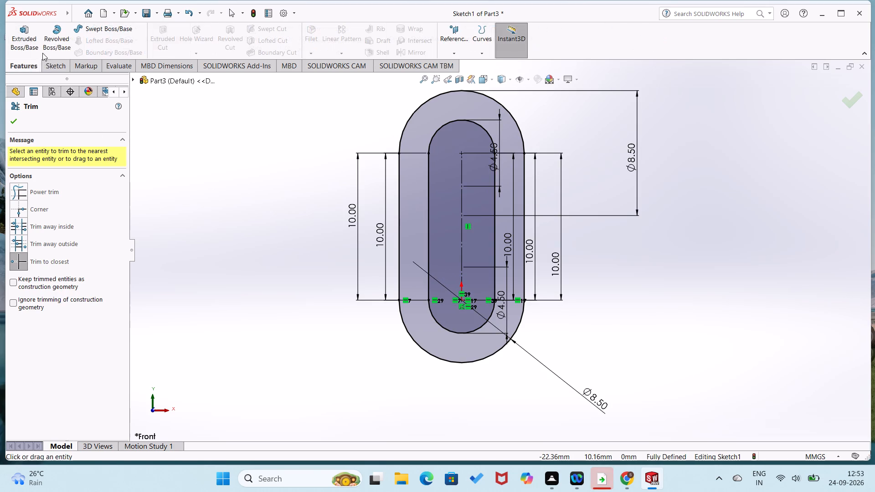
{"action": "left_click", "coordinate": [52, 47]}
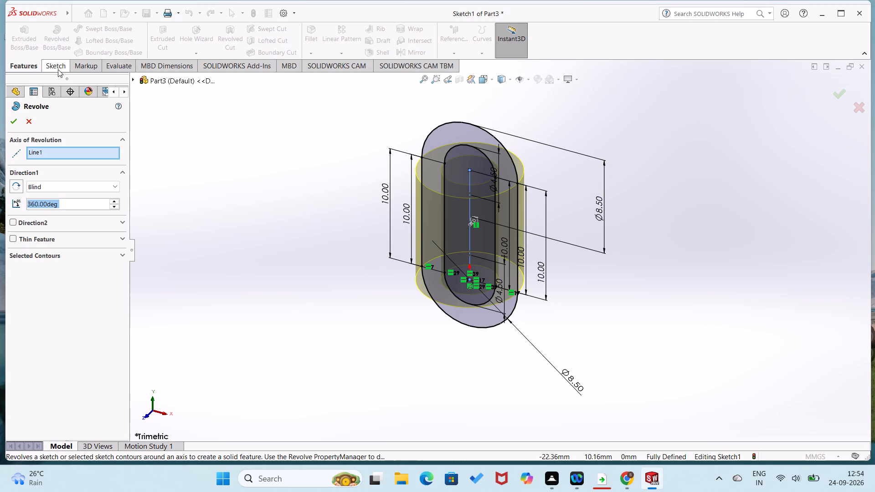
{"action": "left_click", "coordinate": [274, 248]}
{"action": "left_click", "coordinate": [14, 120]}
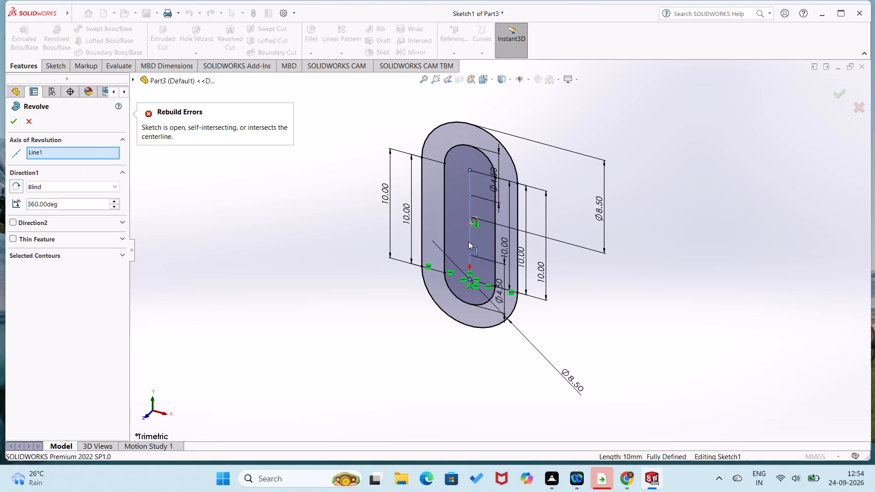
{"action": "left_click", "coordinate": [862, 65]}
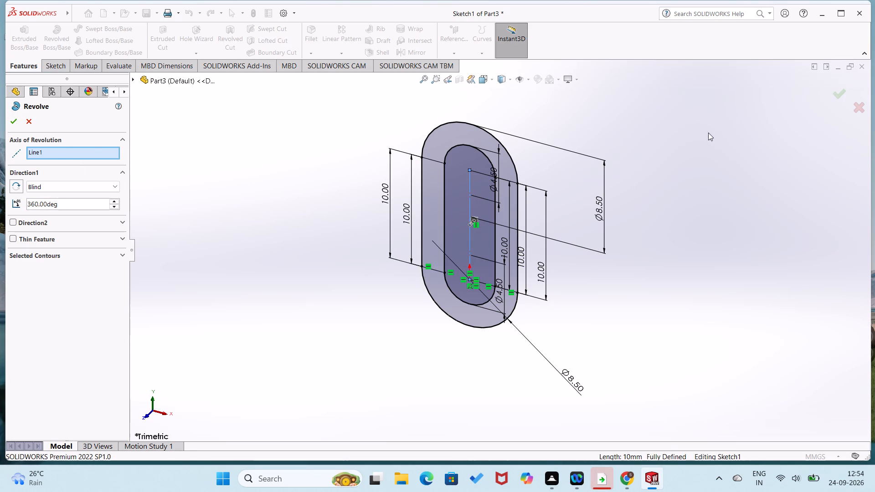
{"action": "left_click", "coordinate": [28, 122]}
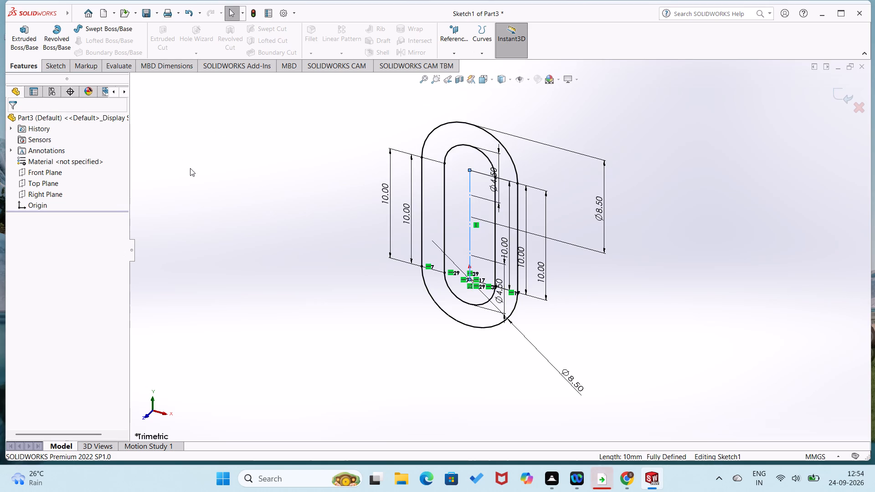
Delete all the arcs and lines of the nested slots from the sketch.
{"action": "key", "text": "ctrl+a"}
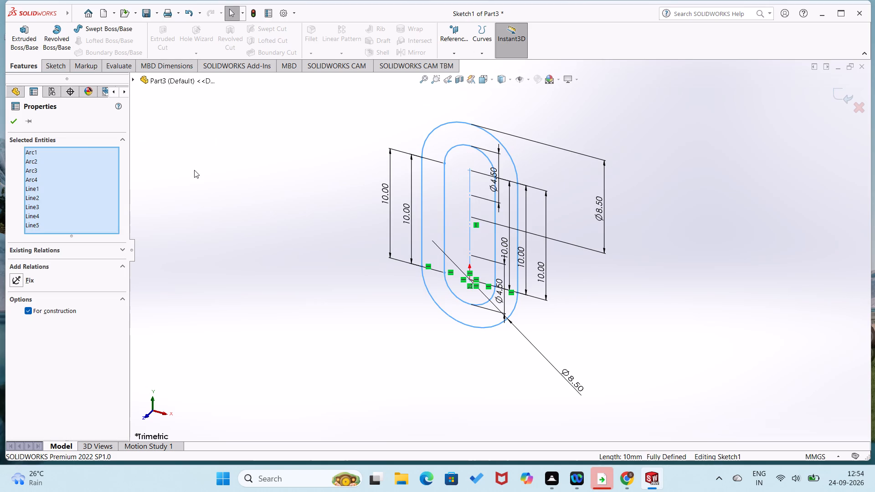
{"action": "key", "text": "Delete"}
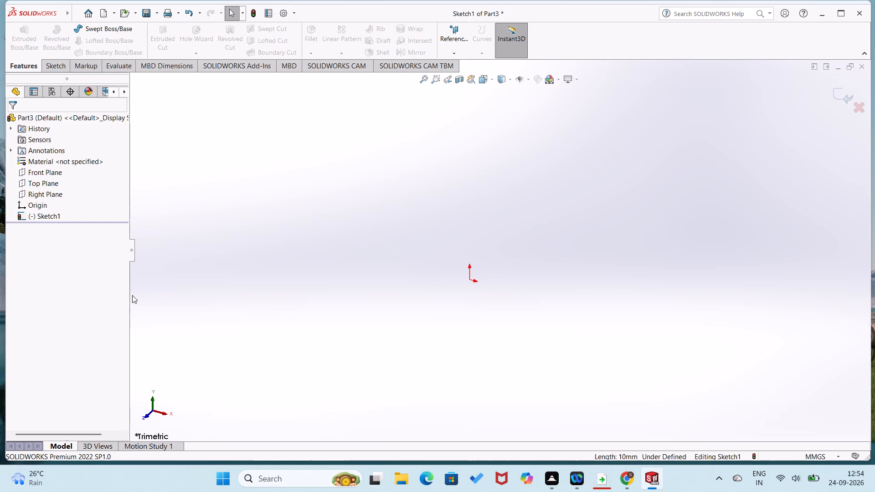
Sketch a circle centred on the origin in the Front view and dimension its diameter to 4 mm.
{"action": "right_click_drag", "start_coordinate": [335, 272], "coordinate": [272, 327]}
{"action": "right_click_drag", "start_coordinate": [333, 319], "coordinate": [405, 343]}
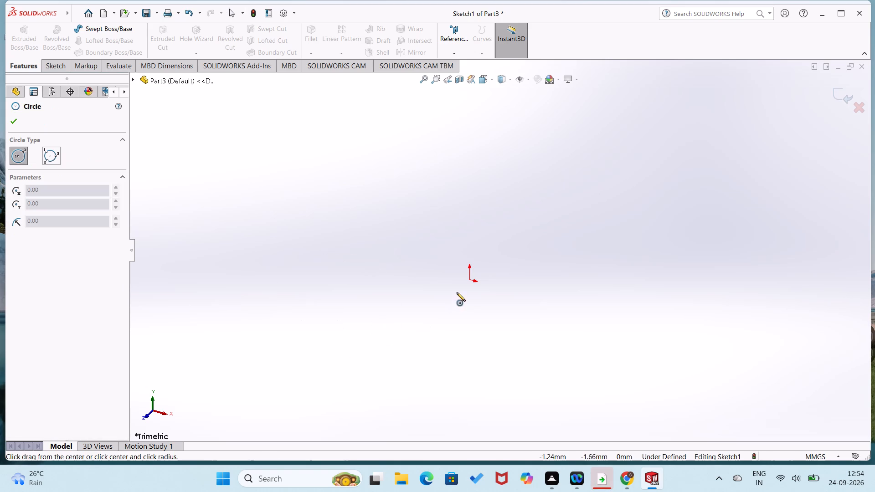
{"action": "left_click", "coordinate": [469, 279]}
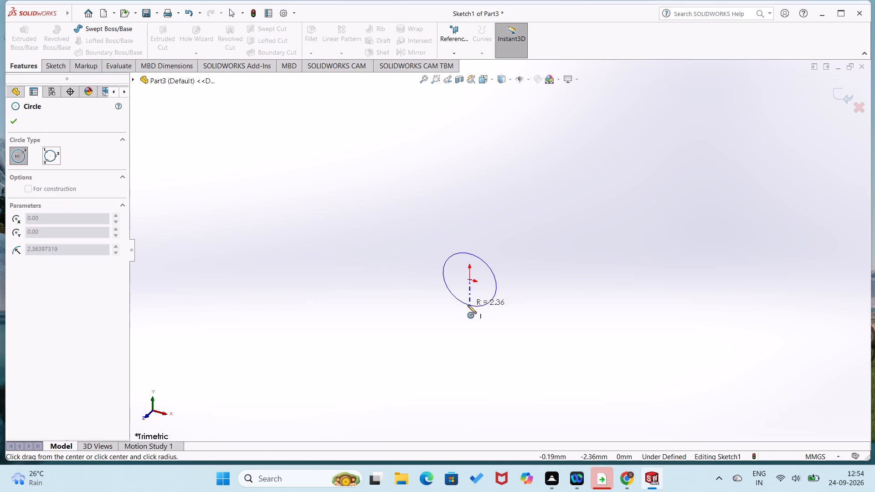
{"action": "key", "text": "ctrl+8"}
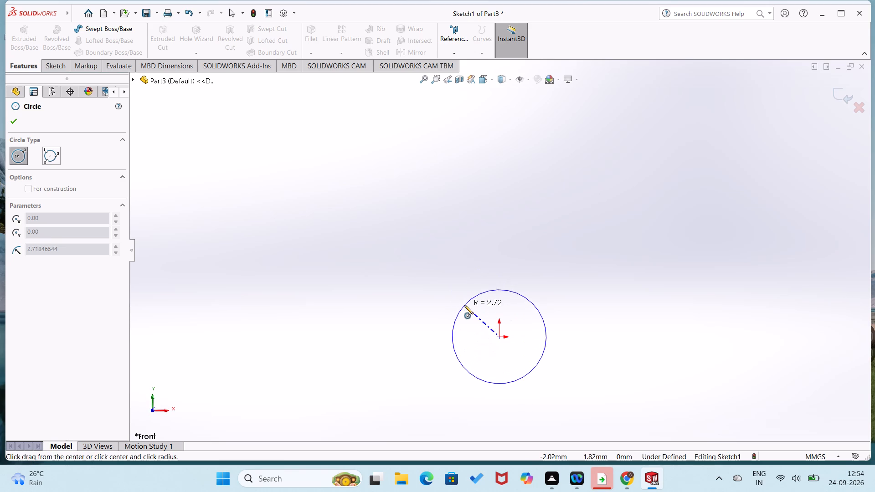
{"action": "left_click", "coordinate": [464, 305]}
{"action": "right_click_drag", "start_coordinate": [461, 304], "coordinate": [474, 236]}
{"action": "left_click", "coordinate": [514, 292]}
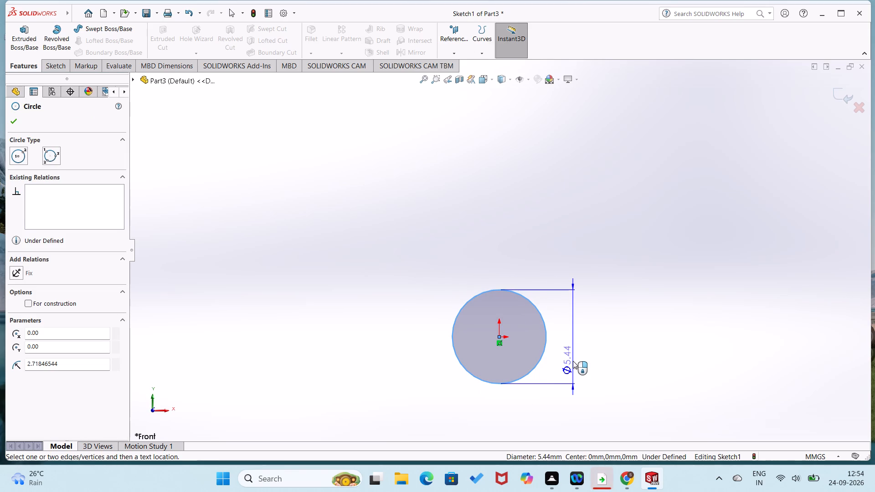
{"action": "left_click", "coordinate": [573, 361]}
{"action": "key", "text": "4"}
{"action": "key", "text": "Return"}
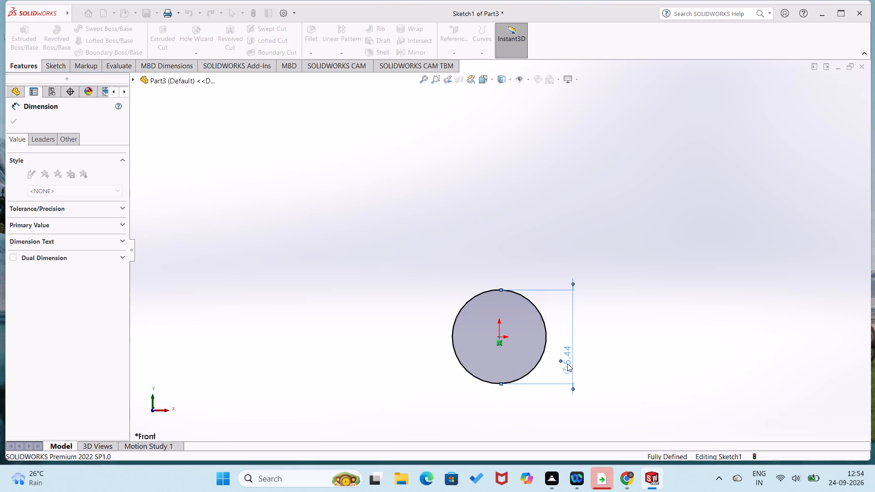
Draw a vertical line upward from the origin and dimension its length to 10 mm.
{"action": "right_click_drag", "start_coordinate": [608, 311], "coordinate": [609, 242]}
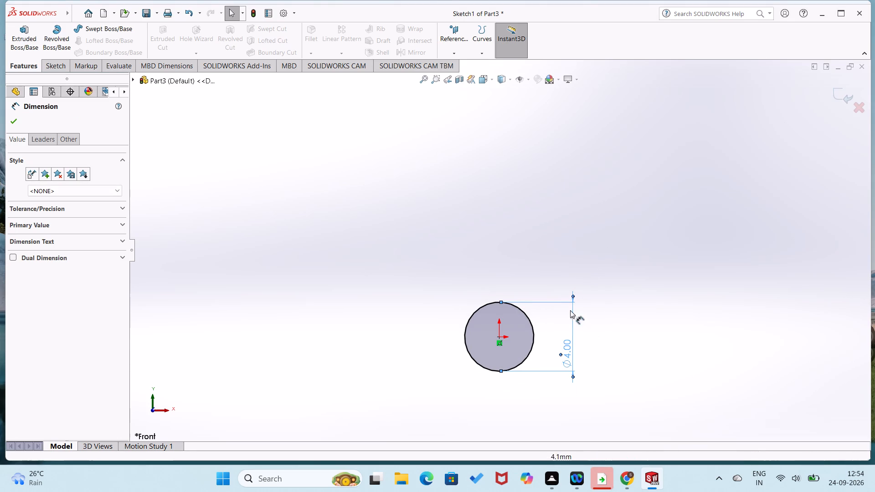
{"action": "right_click_drag", "start_coordinate": [667, 267], "coordinate": [566, 262]}
{"action": "left_click_drag", "start_coordinate": [498, 335], "coordinate": [499, 329]}
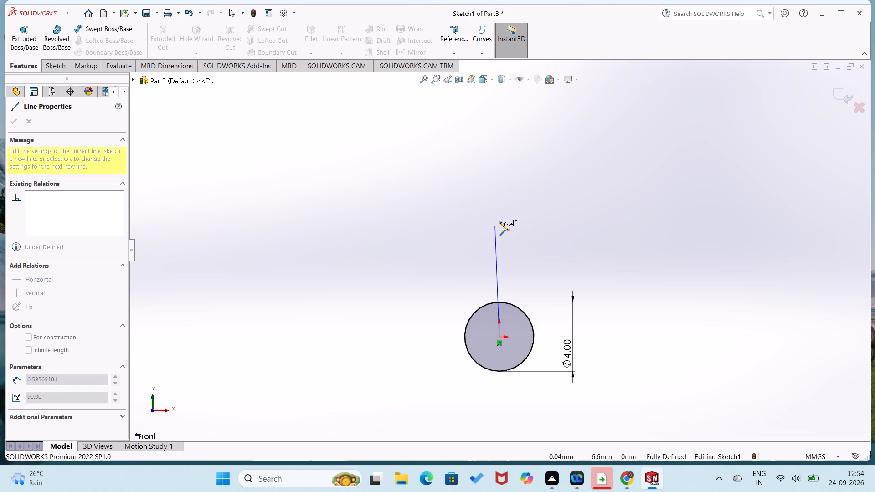
{"action": "left_click", "coordinate": [501, 210]}
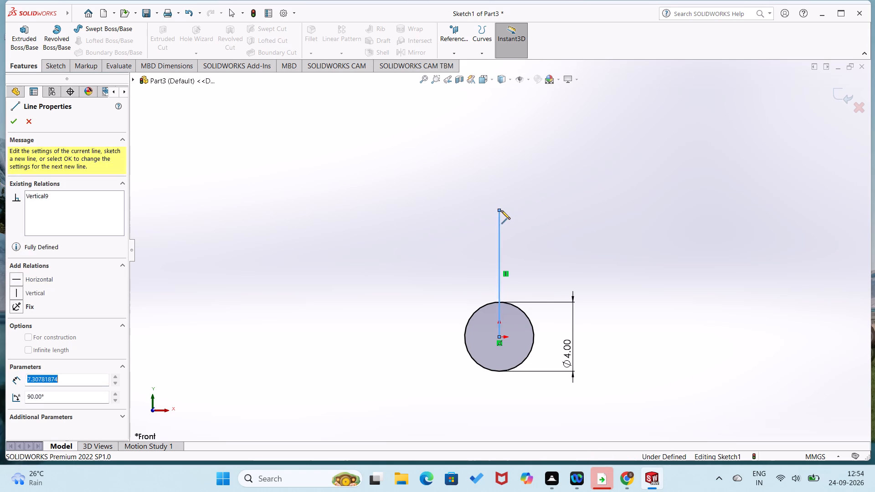
{"action": "right_click_drag", "start_coordinate": [527, 219], "coordinate": [553, 125]}
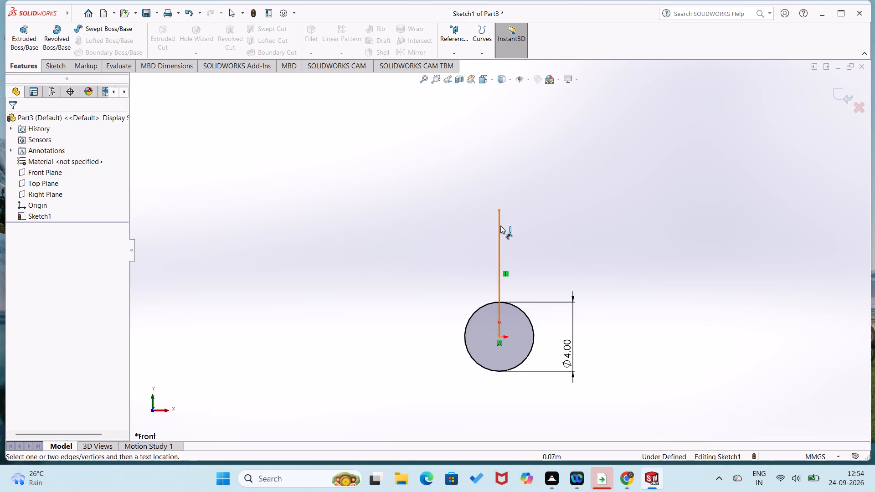
{"action": "left_click", "coordinate": [499, 227]}
{"action": "left_click", "coordinate": [523, 232]}
{"action": "type", "text": "10"}
{"action": "key", "text": "Return"}
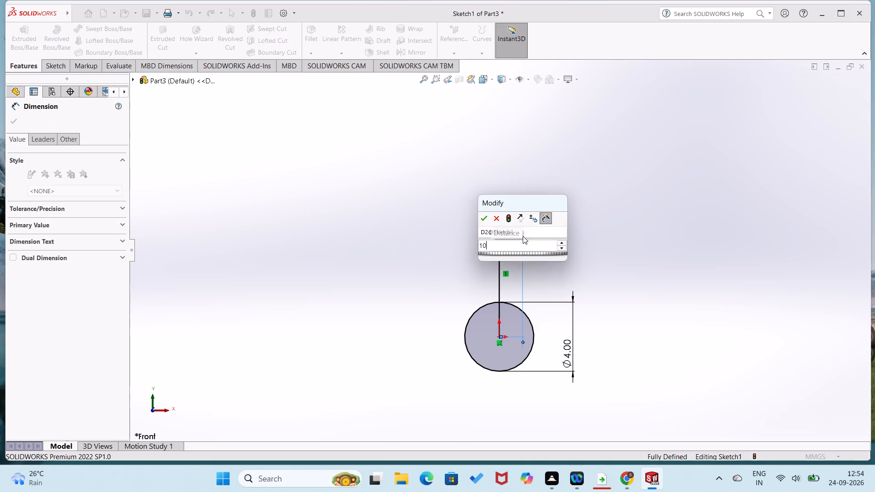
{"action": "left_click", "coordinate": [470, 235]}
Sketch a second circle centred on the vertical line's upper end and dimension its diameter to 4 mm.
{"action": "right_click_drag", "start_coordinate": [406, 217], "coordinate": [481, 125]}
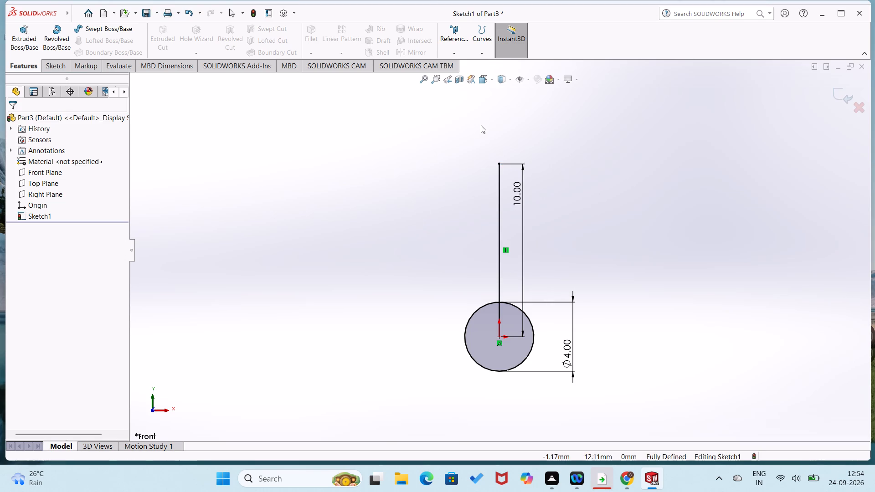
{"action": "right_click_drag", "start_coordinate": [481, 125], "coordinate": [481, 124]}
{"action": "right_click_drag", "start_coordinate": [344, 174], "coordinate": [413, 174]}
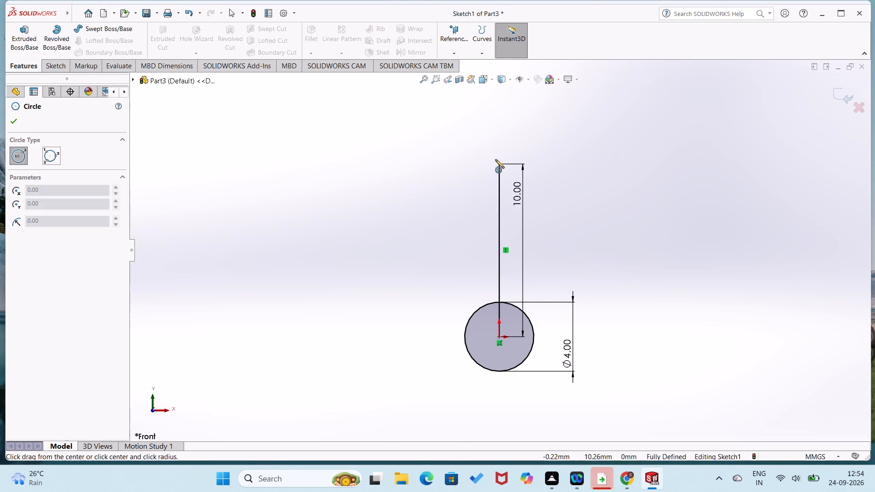
{"action": "left_click", "coordinate": [501, 164]}
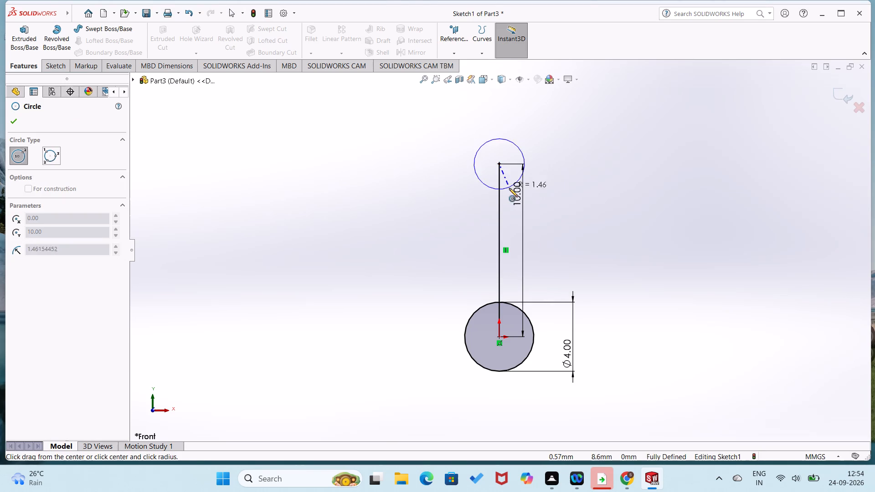
{"action": "left_click", "coordinate": [508, 195]}
{"action": "right_click_drag", "start_coordinate": [540, 188], "coordinate": [548, 122]}
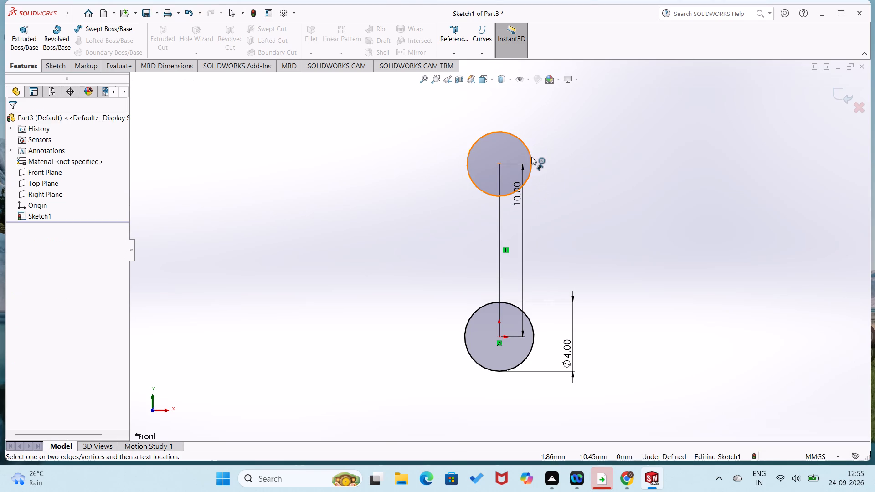
{"action": "left_click", "coordinate": [531, 157]}
{"action": "left_click", "coordinate": [544, 162]}
{"action": "key", "text": "4"}
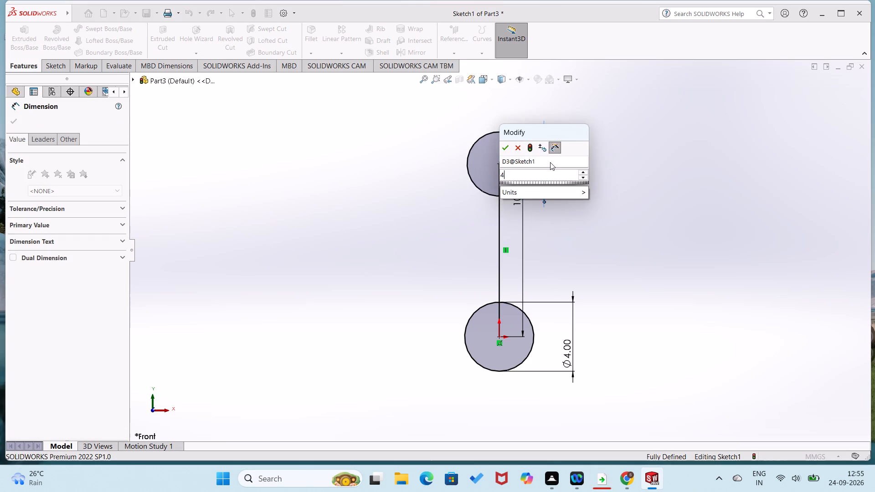
{"action": "key", "text": "Return"}
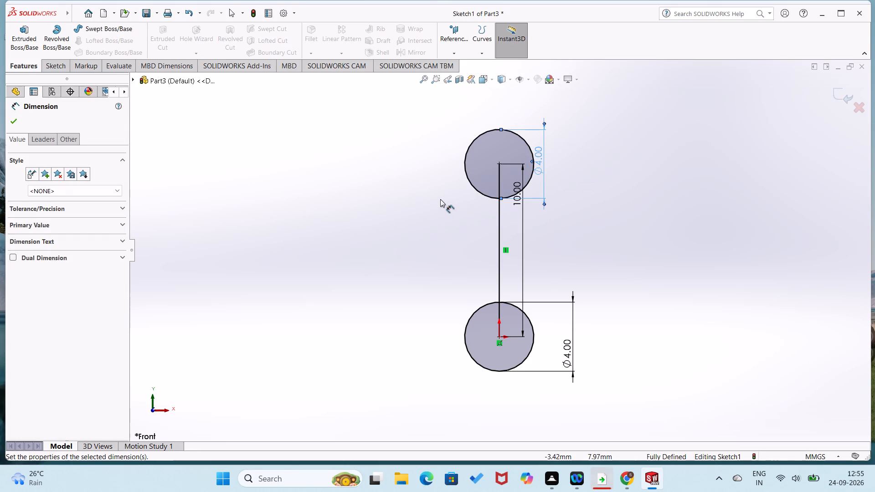
{"action": "left_click", "coordinate": [440, 199]}
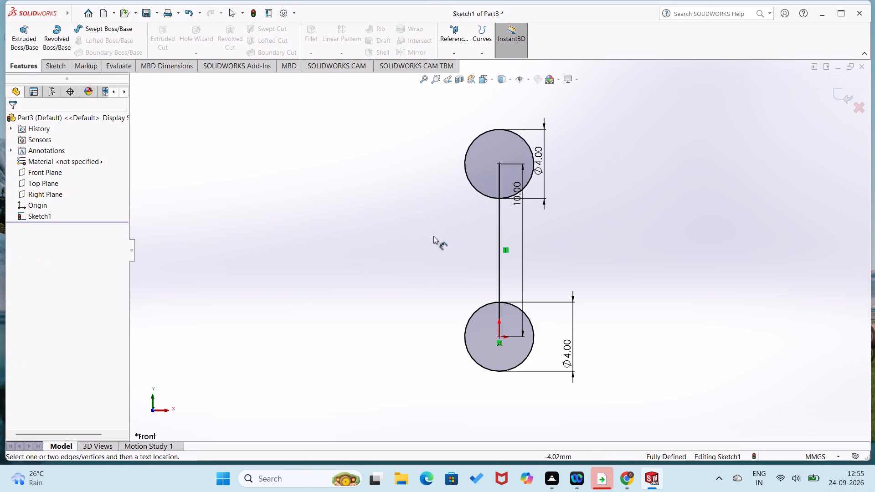
Draw two vertical lines joining the left and right quadrant points of the lower and upper circles.
{"action": "right_click_drag", "start_coordinate": [433, 236], "coordinate": [363, 282]}
{"action": "left_click", "coordinate": [464, 337]}
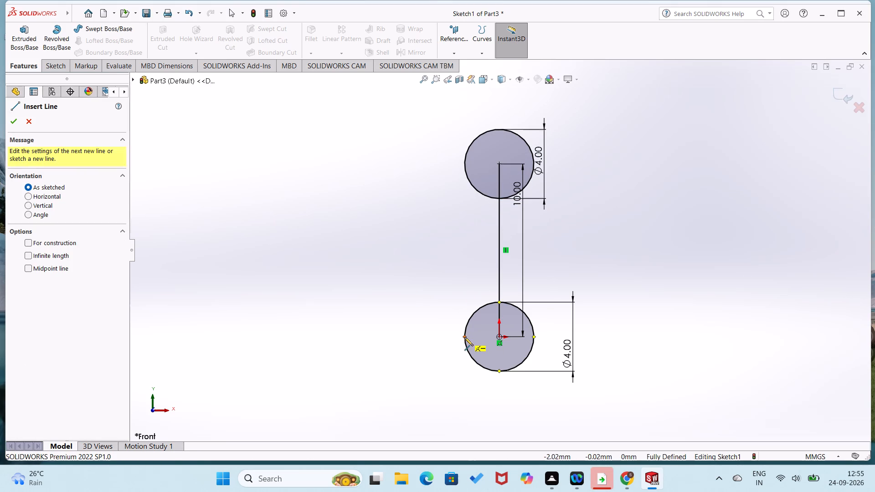
{"action": "left_click", "coordinate": [463, 163]}
{"action": "right_click_drag", "start_coordinate": [415, 216], "coordinate": [444, 92]}
{"action": "right_click_drag", "start_coordinate": [619, 253], "coordinate": [559, 288]}
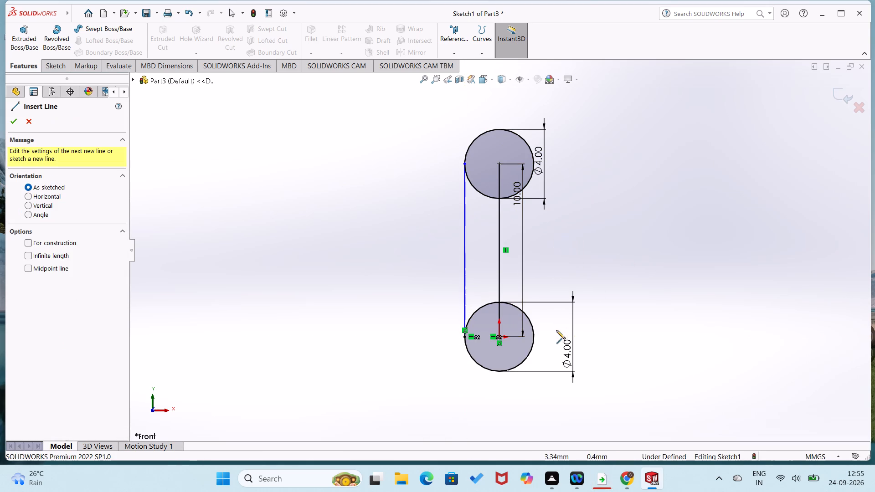
{"action": "left_click", "coordinate": [534, 337]}
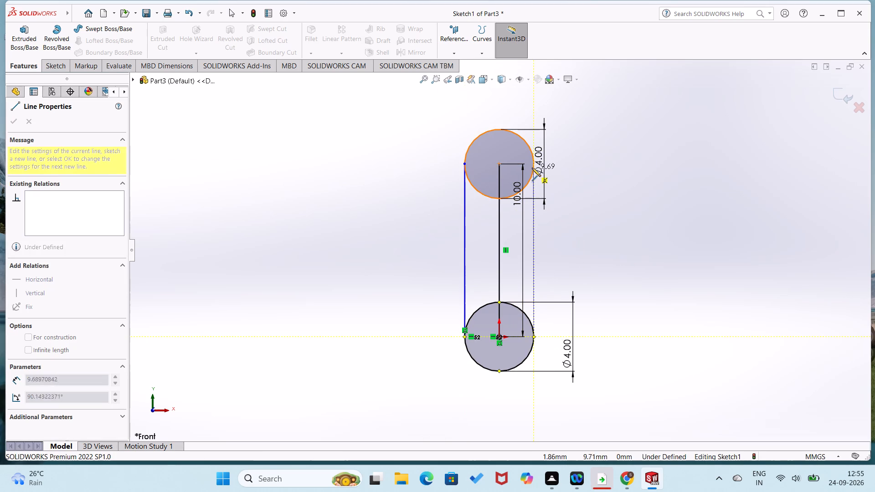
{"action": "left_click", "coordinate": [534, 165]}
{"action": "right_click_drag", "start_coordinate": [611, 228], "coordinate": [639, 102]}
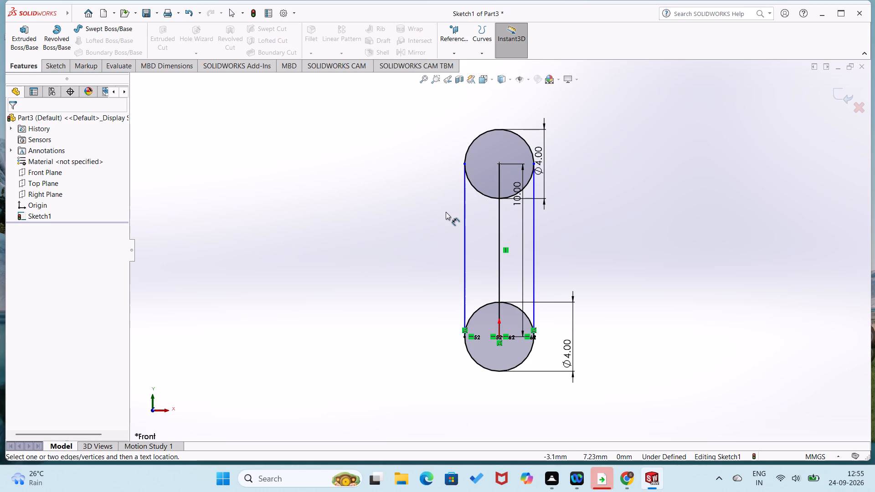
Trim away the facing halves of both circles with Trim to closest, leaving a closed slot outline.
{"action": "left_click", "coordinate": [66, 68]}
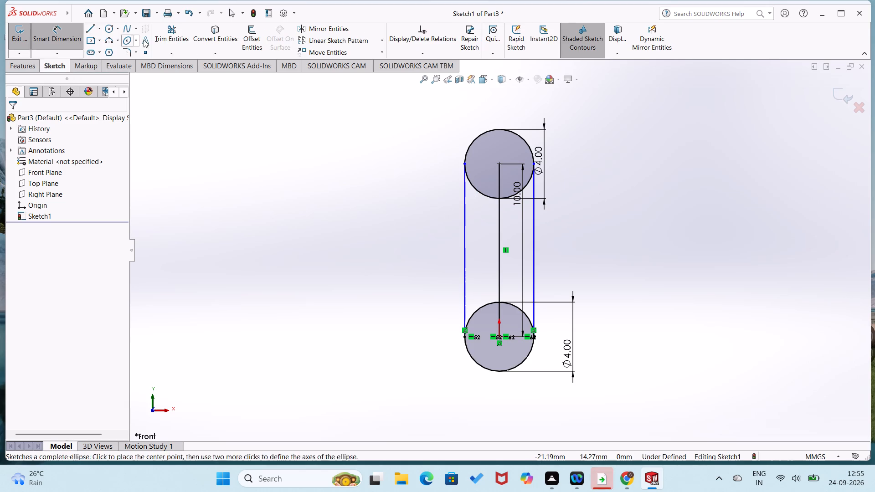
{"action": "left_click", "coordinate": [166, 39]}
{"action": "left_click", "coordinate": [483, 193]}
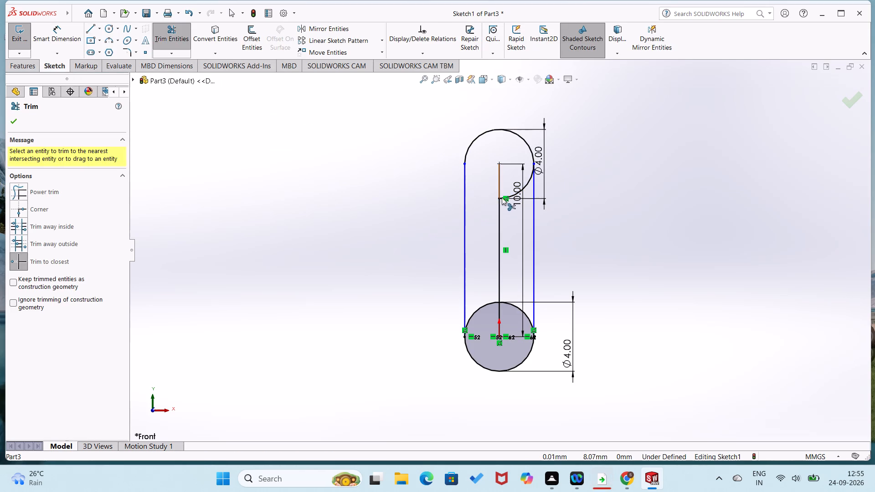
{"action": "left_click", "coordinate": [512, 193]}
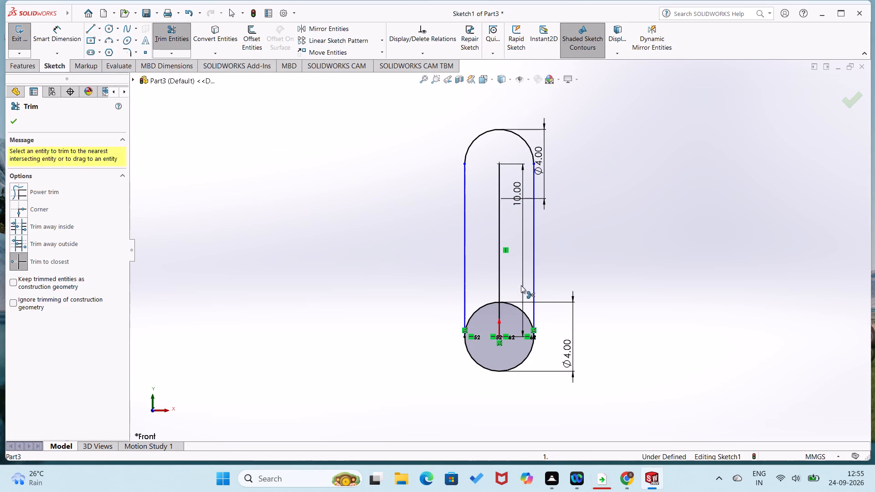
{"action": "left_click", "coordinate": [517, 307]}
{"action": "left_click", "coordinate": [488, 305]}
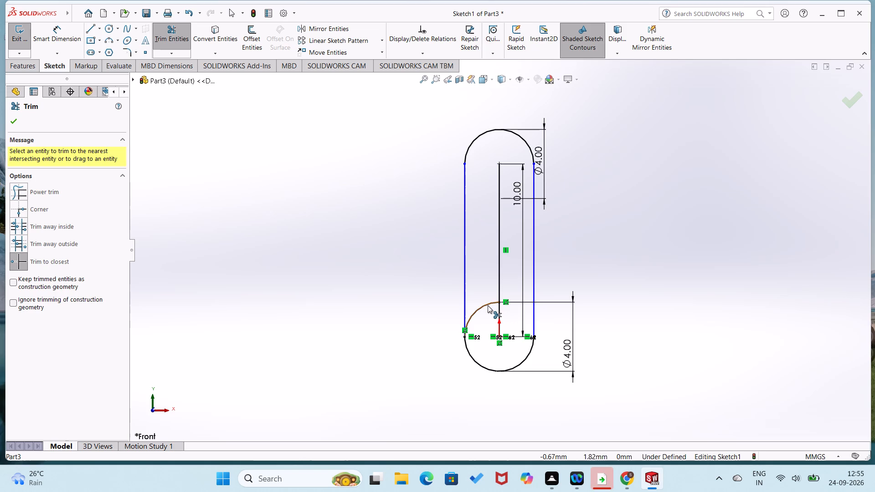
Dimension the slot's left vertical line to 10 mm.
{"action": "right_click_drag", "start_coordinate": [406, 297], "coordinate": [404, 204]}
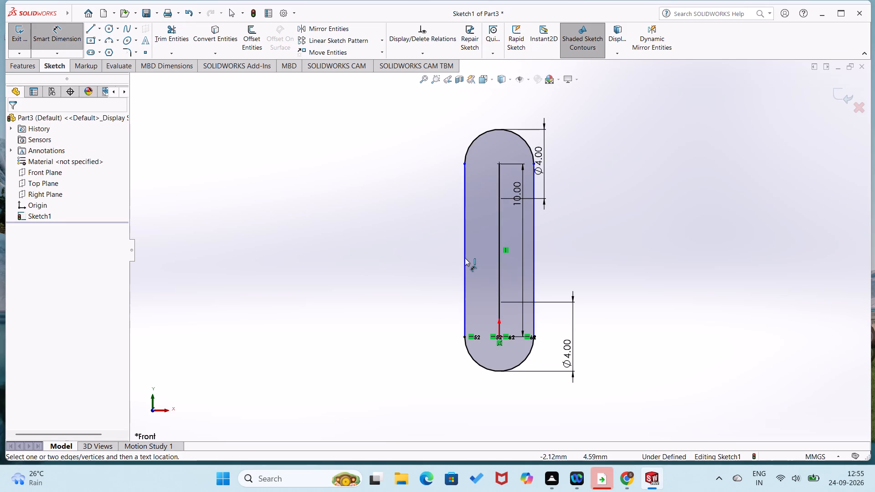
{"action": "left_click", "coordinate": [465, 258]}
{"action": "left_click", "coordinate": [447, 259]}
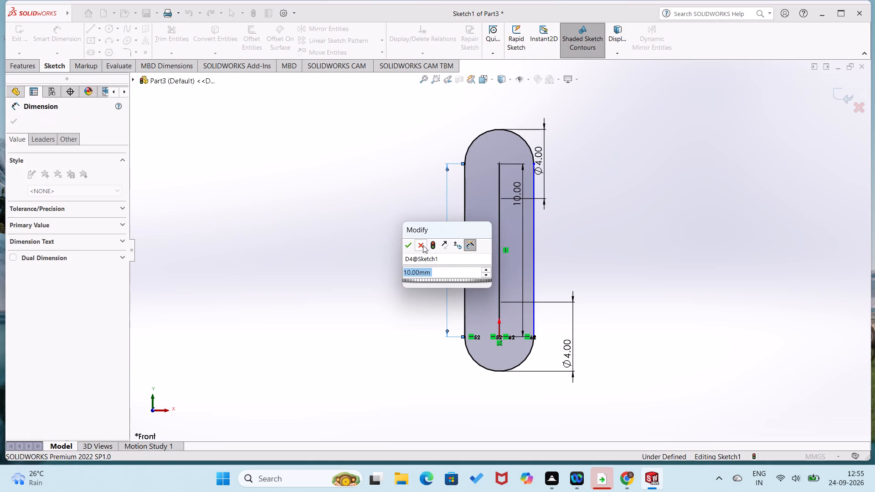
{"action": "left_click", "coordinate": [412, 242]}
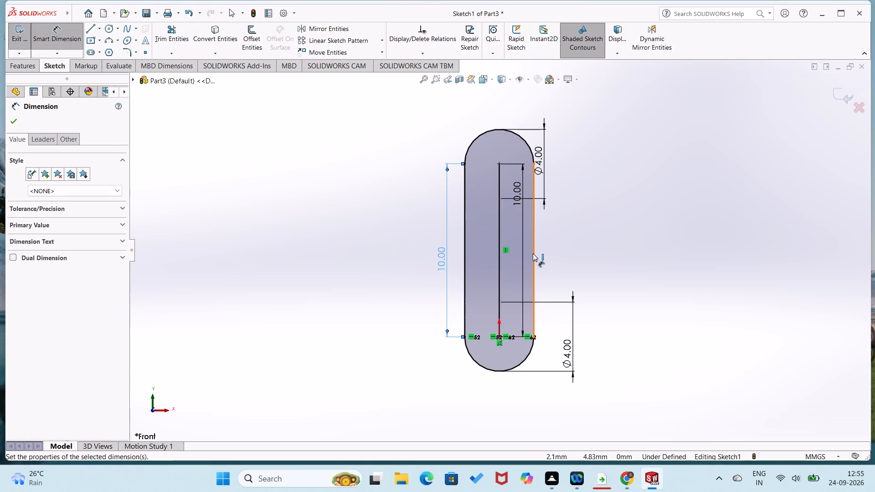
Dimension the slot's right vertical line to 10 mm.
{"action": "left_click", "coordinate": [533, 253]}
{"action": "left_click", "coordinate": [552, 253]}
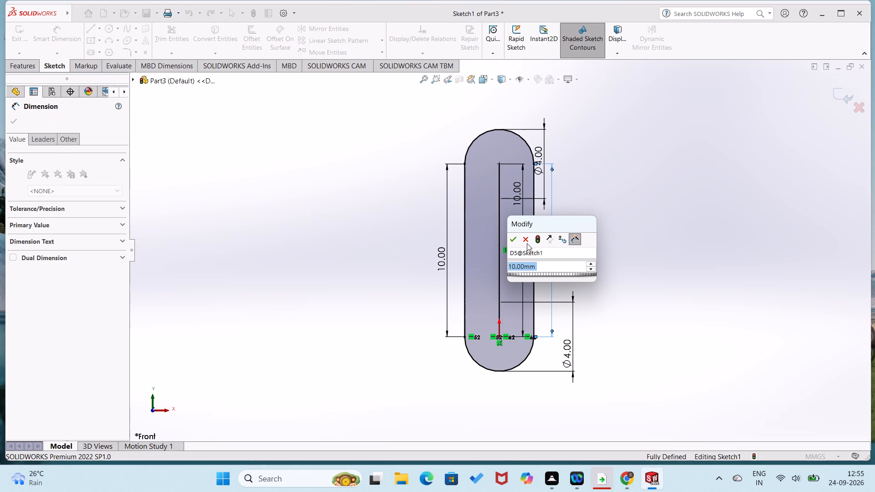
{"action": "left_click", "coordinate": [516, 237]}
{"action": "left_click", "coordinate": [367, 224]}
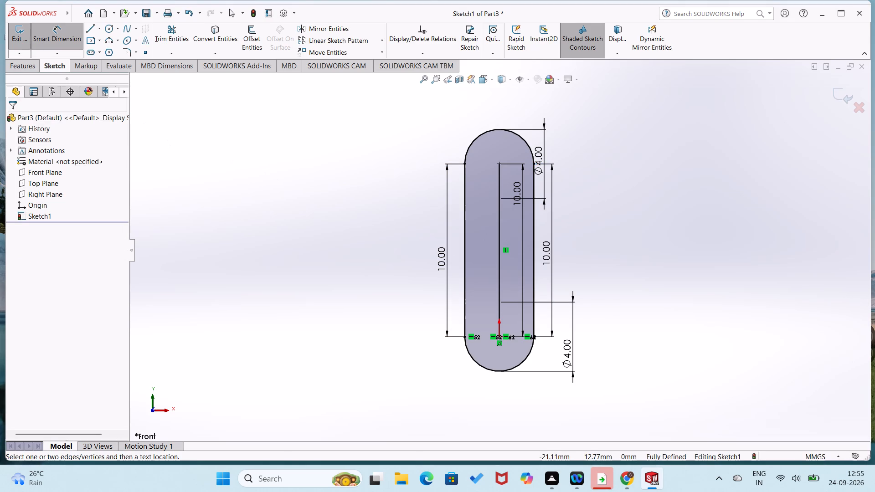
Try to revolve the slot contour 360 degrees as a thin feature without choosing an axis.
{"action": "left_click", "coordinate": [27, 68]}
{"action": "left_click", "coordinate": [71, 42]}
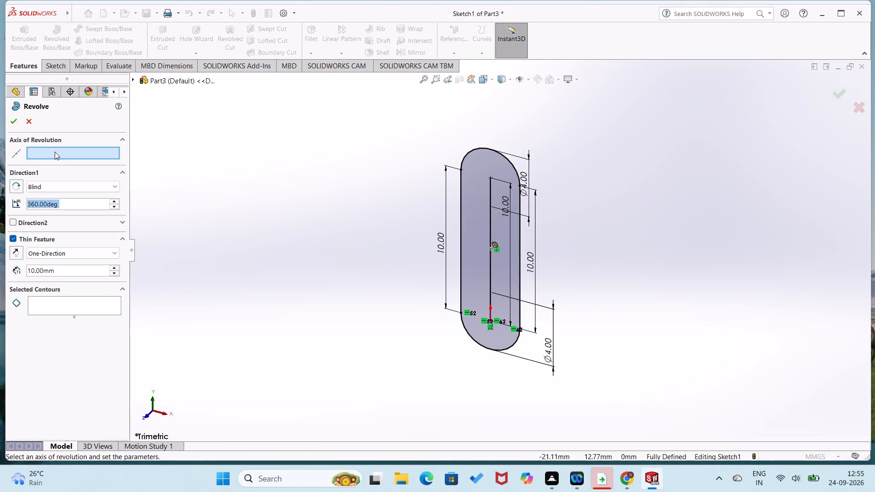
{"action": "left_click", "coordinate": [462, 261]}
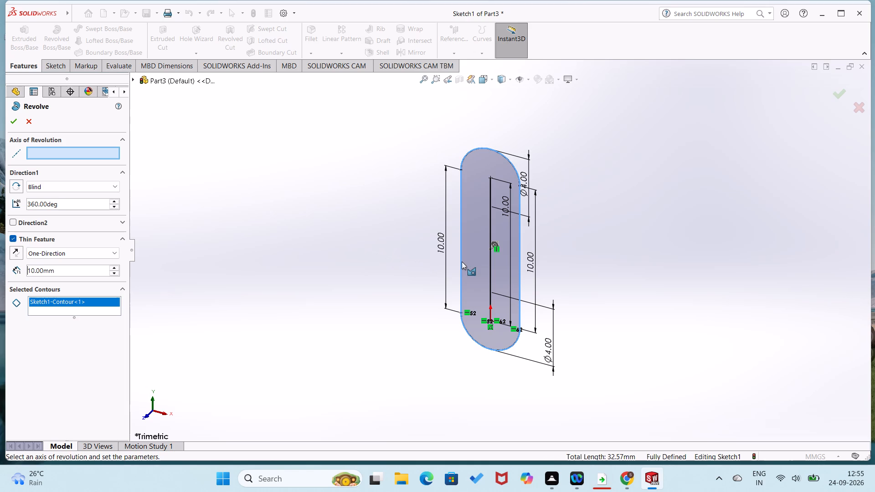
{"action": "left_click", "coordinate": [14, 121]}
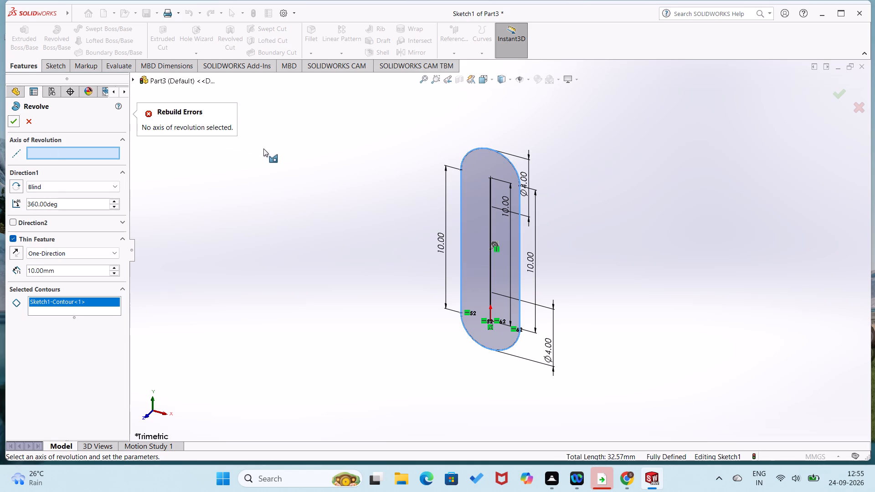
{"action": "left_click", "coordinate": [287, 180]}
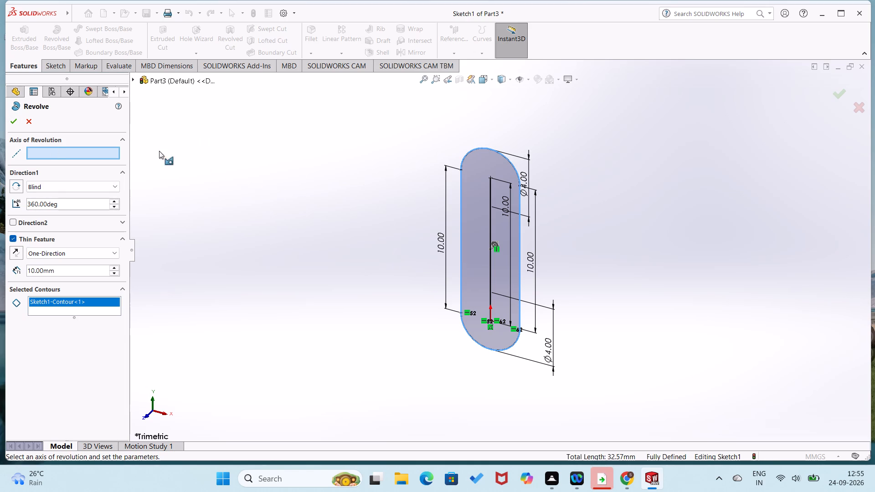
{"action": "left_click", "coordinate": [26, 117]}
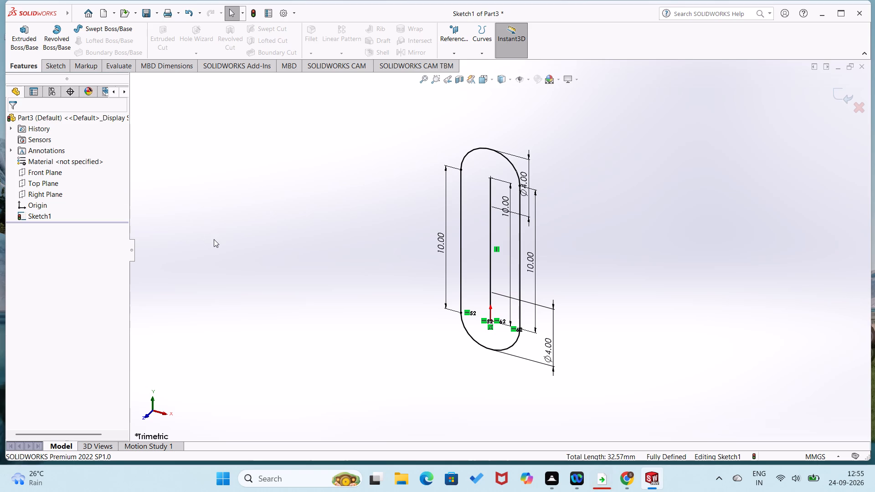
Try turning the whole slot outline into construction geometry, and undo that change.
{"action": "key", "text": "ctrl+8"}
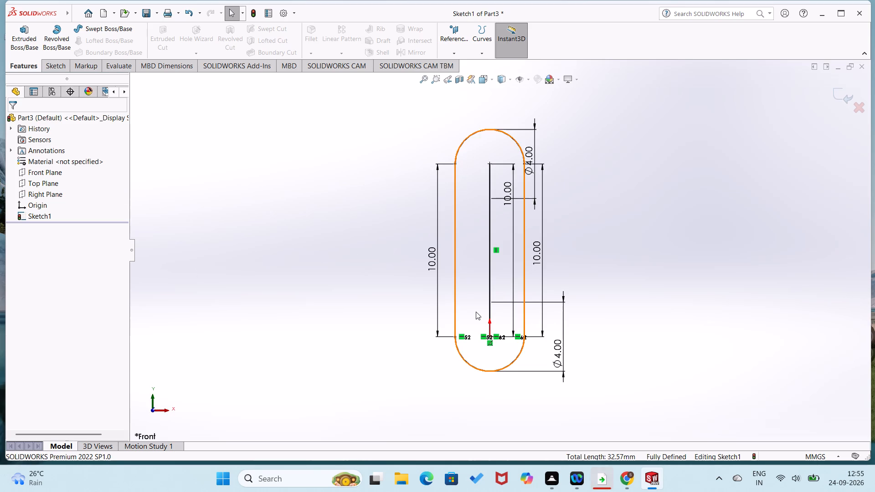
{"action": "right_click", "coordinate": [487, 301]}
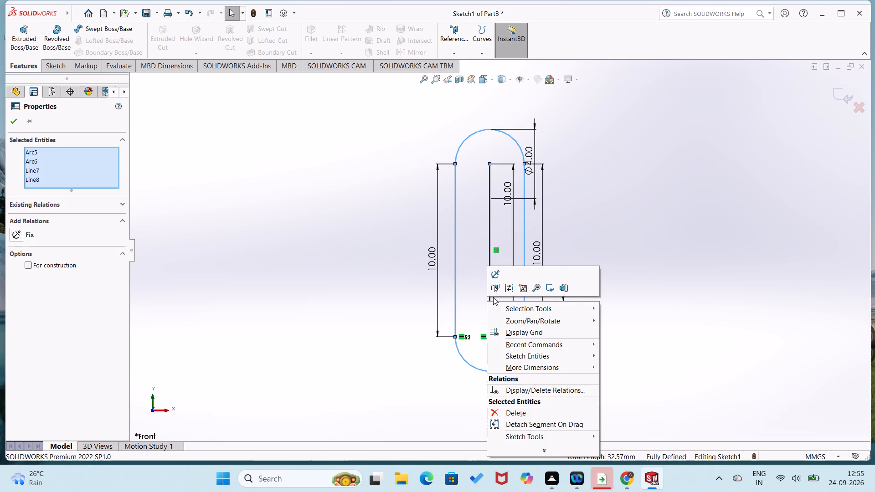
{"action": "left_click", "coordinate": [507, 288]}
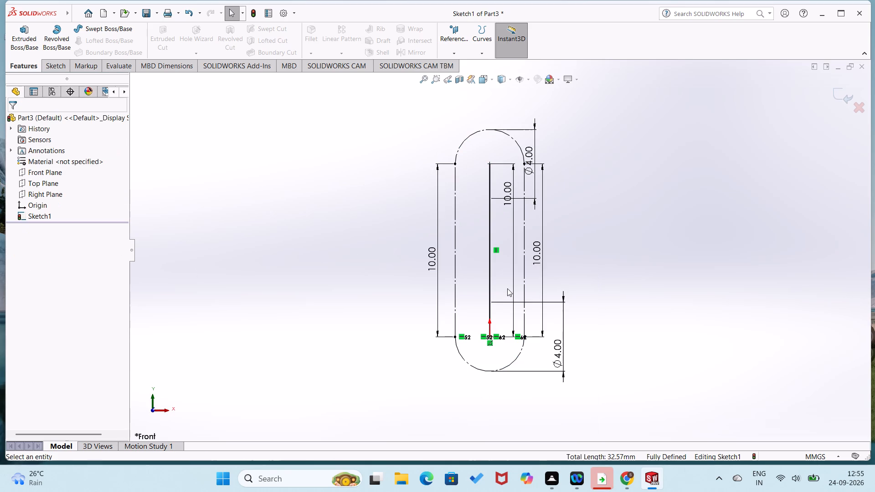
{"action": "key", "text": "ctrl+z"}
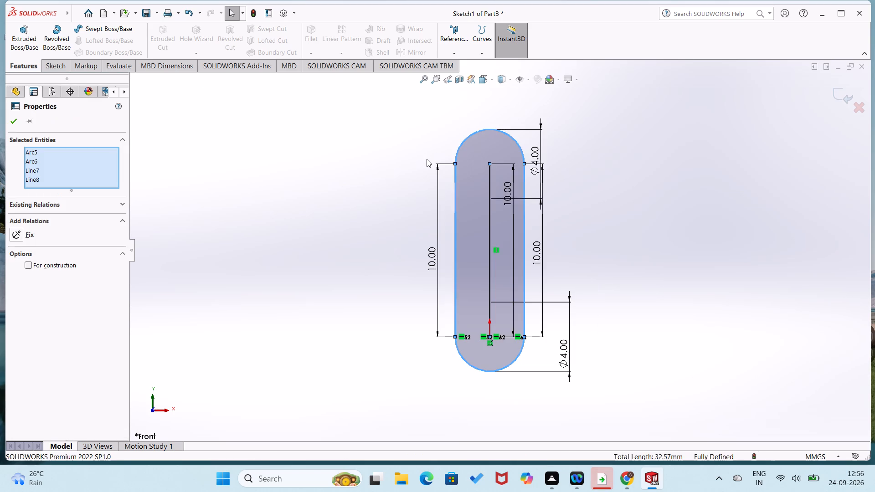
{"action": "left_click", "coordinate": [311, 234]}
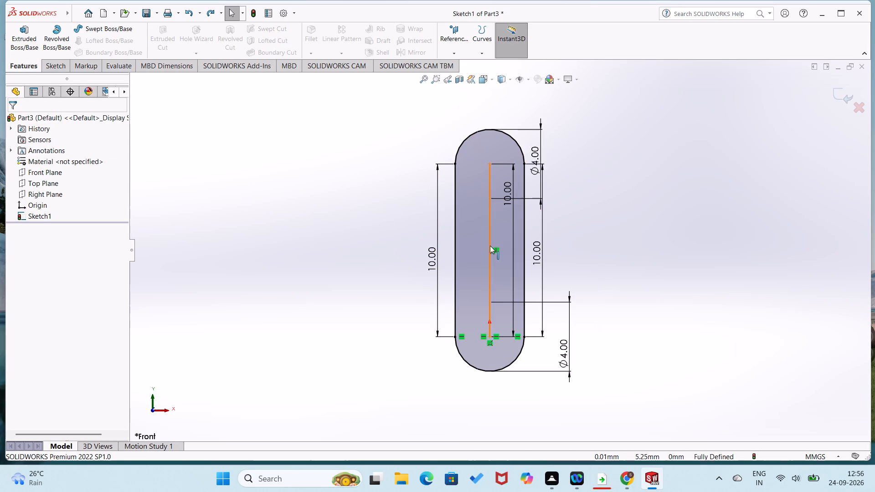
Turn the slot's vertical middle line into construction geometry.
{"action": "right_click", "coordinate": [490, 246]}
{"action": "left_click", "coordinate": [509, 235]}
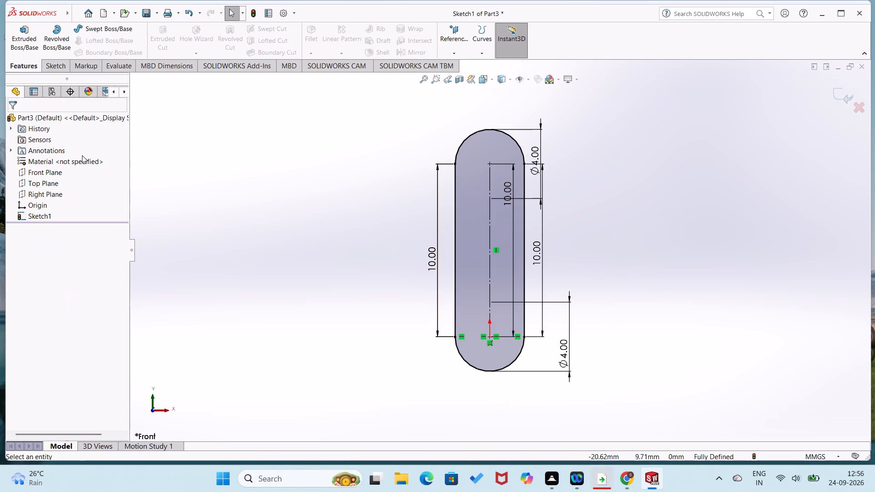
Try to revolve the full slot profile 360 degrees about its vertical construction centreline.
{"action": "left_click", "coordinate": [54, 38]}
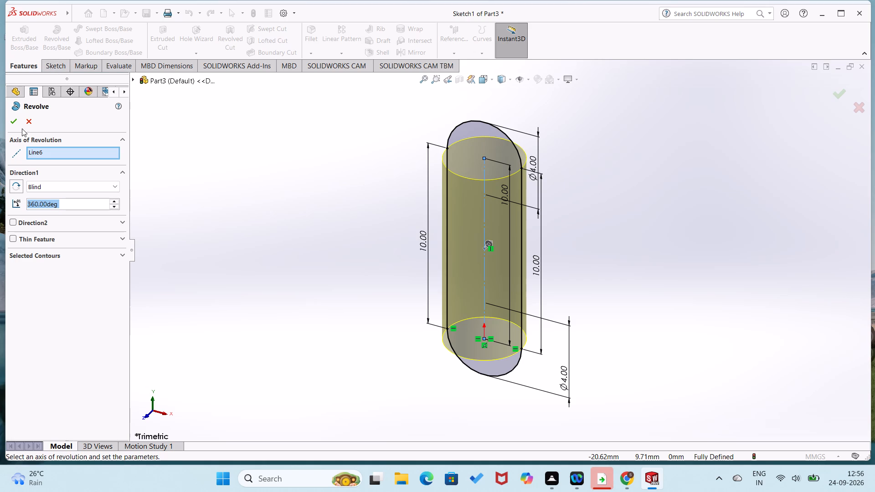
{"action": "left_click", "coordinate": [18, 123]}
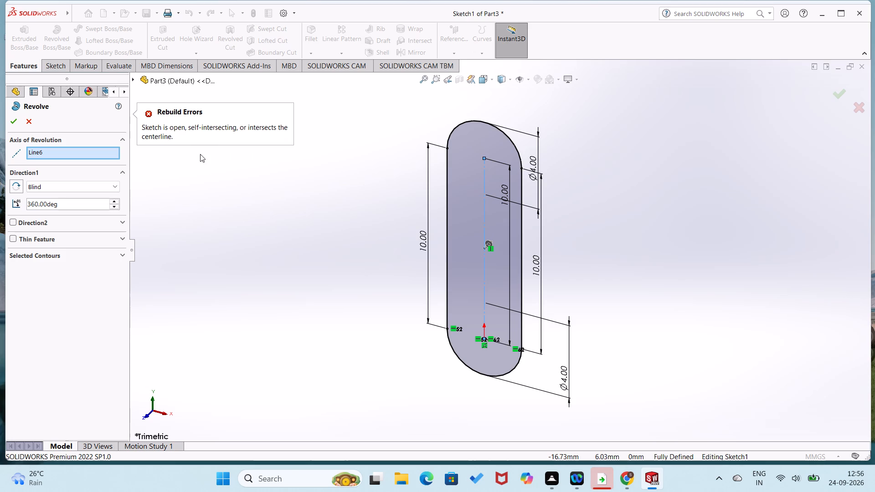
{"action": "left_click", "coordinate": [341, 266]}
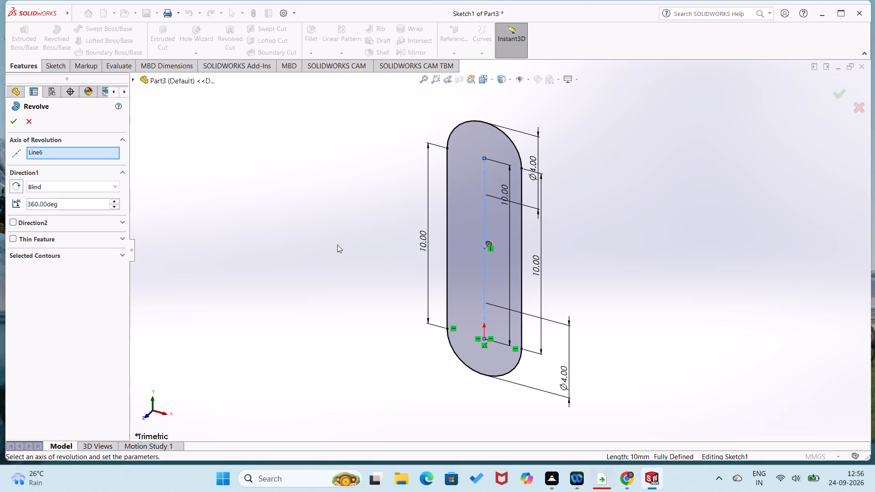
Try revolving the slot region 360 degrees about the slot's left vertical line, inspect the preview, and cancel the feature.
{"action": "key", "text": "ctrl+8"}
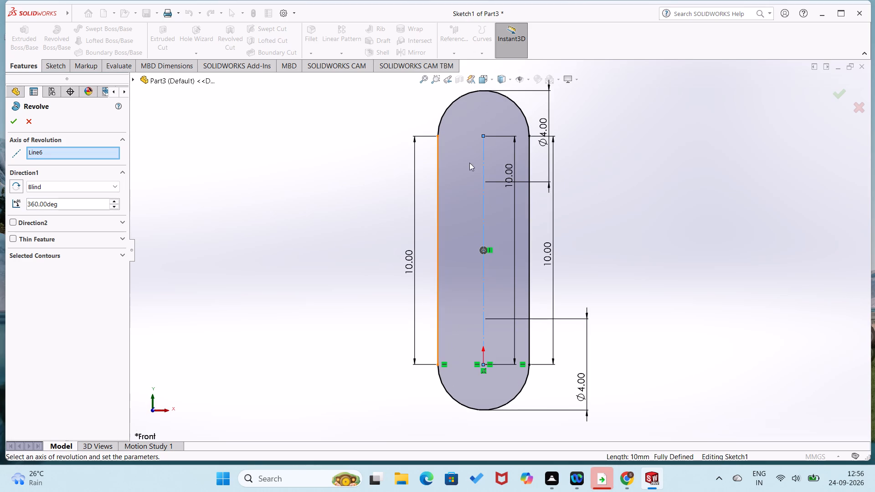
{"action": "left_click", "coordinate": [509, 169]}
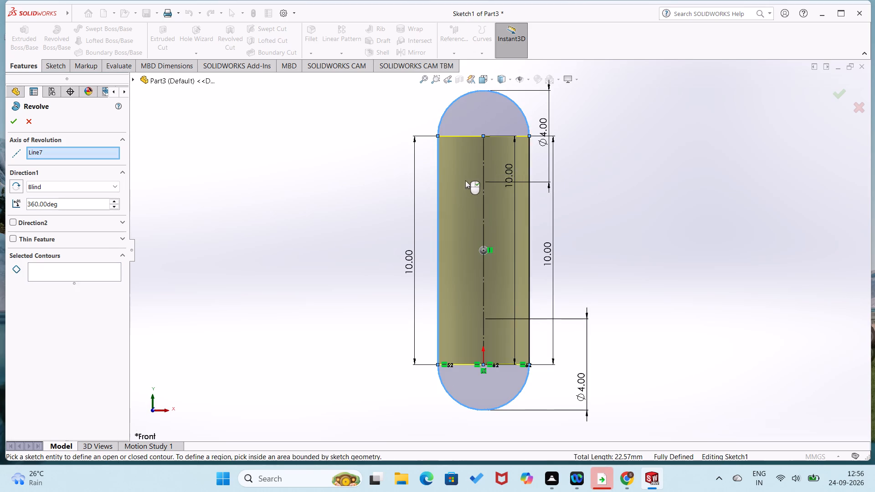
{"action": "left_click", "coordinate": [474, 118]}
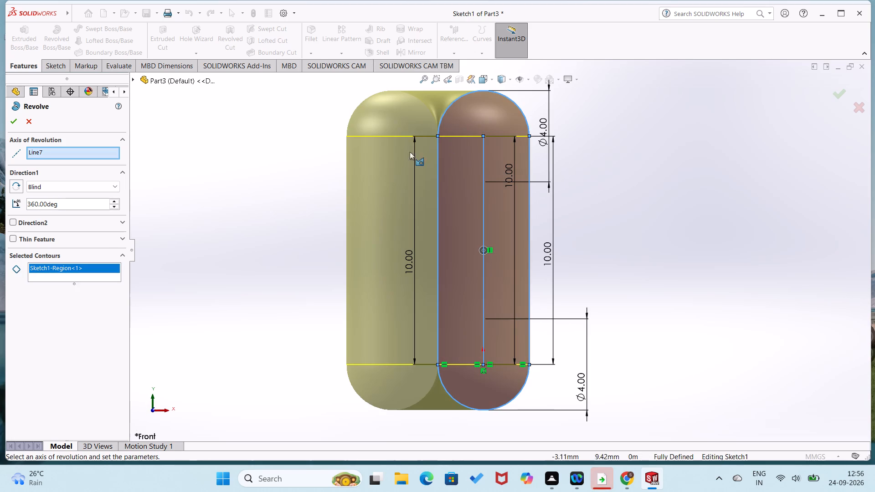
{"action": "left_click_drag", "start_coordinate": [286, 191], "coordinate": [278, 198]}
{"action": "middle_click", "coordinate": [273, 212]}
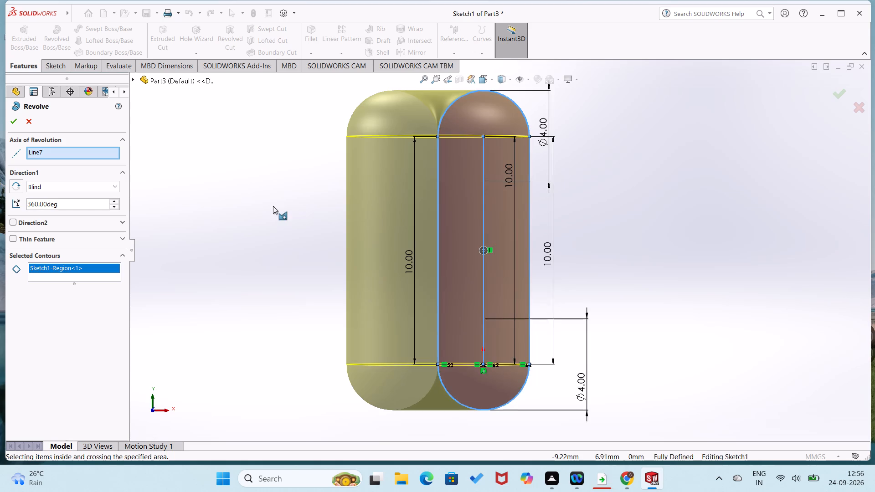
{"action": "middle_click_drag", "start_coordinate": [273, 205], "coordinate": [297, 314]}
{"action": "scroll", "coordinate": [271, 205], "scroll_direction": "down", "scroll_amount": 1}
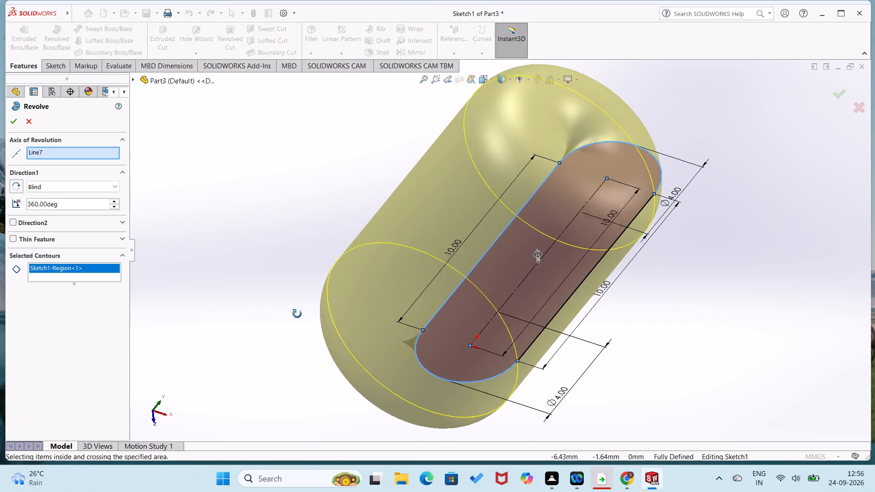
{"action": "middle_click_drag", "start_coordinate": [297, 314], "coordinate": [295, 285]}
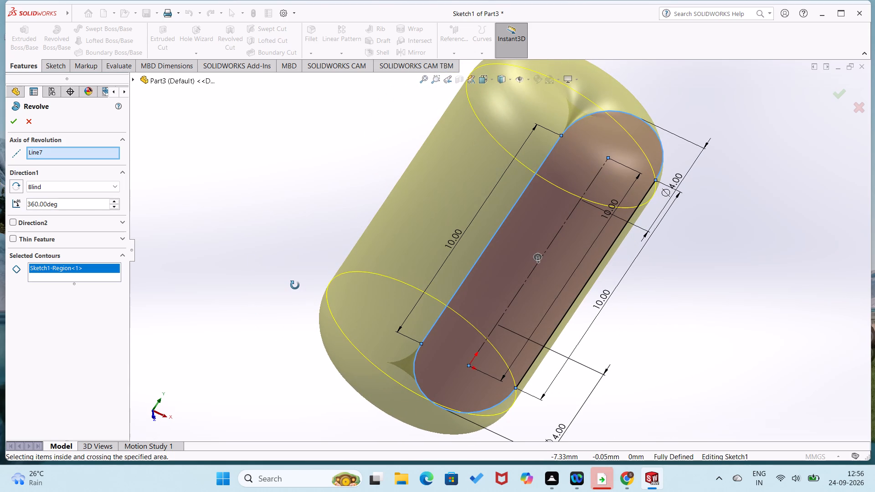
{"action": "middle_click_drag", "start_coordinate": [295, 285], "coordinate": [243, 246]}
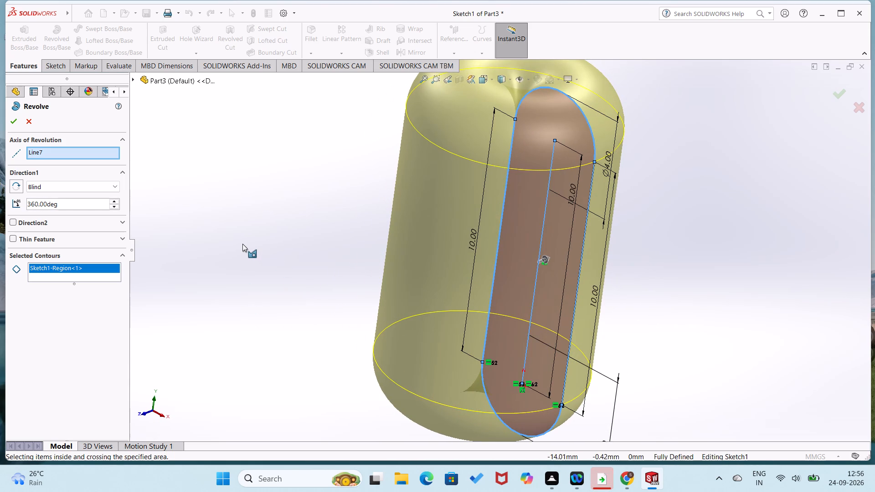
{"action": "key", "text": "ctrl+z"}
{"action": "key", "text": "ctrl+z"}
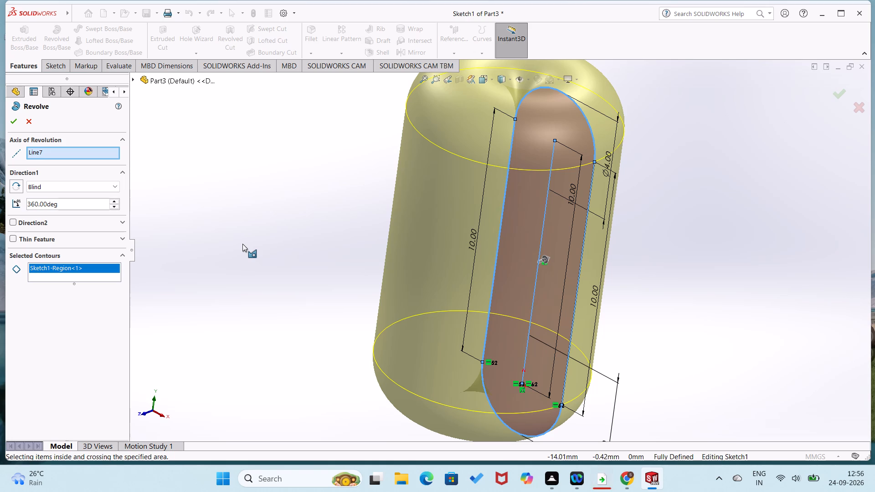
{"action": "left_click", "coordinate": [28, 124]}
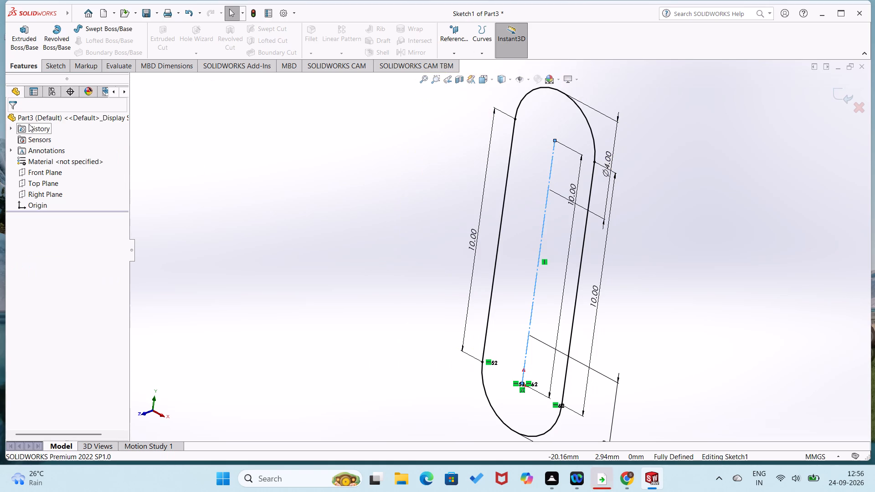
Delete all lines and arcs of the slot sketch and leave the emptied sketch.
{"action": "key", "text": "ctrl+a"}
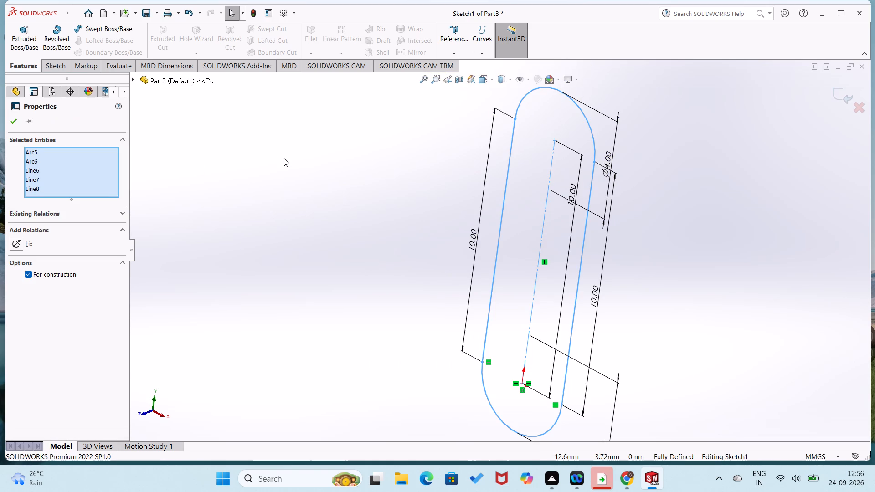
{"action": "key", "text": "Delete"}
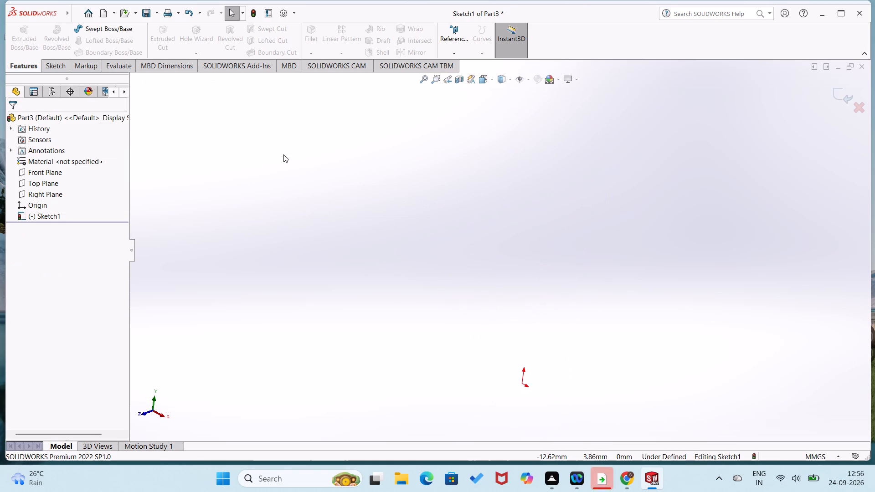
{"action": "left_click", "coordinate": [40, 175]}
{"action": "left_click", "coordinate": [48, 160]}
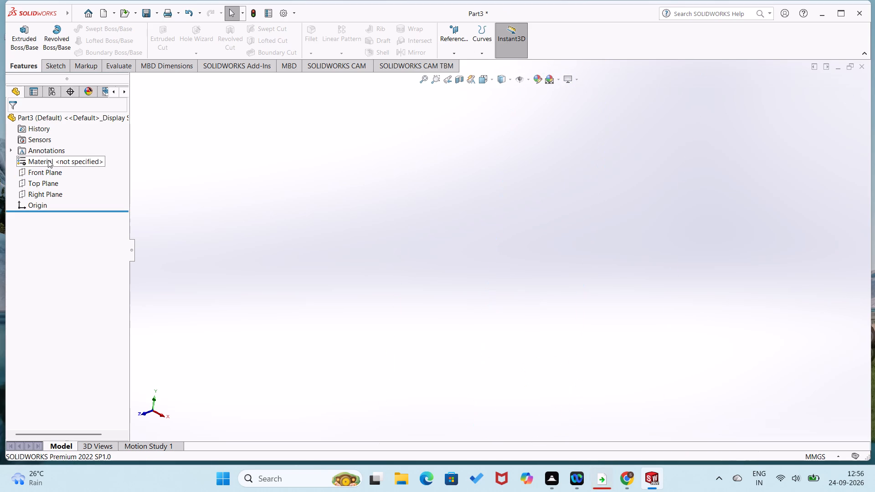
In a new Front Plane sketch, draw a closed upright rectangle of lines from the origin, about 10 mm wide and 38 mm tall.
{"action": "left_click", "coordinate": [43, 176]}
{"action": "left_click", "coordinate": [53, 157]}
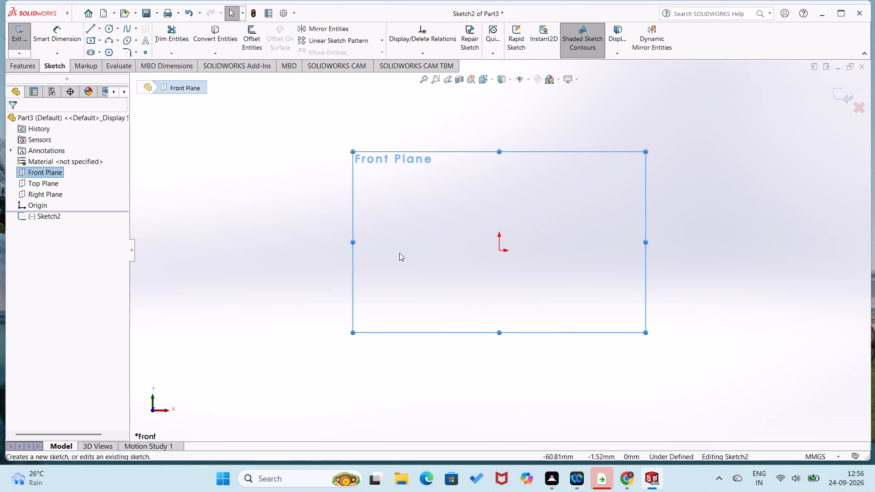
{"action": "right_click_drag", "start_coordinate": [459, 298], "coordinate": [424, 320]}
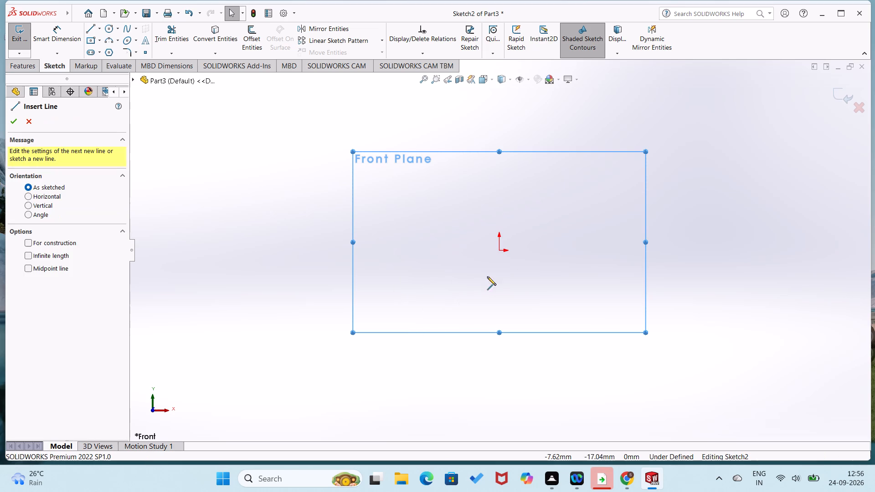
{"action": "left_click", "coordinate": [498, 249]}
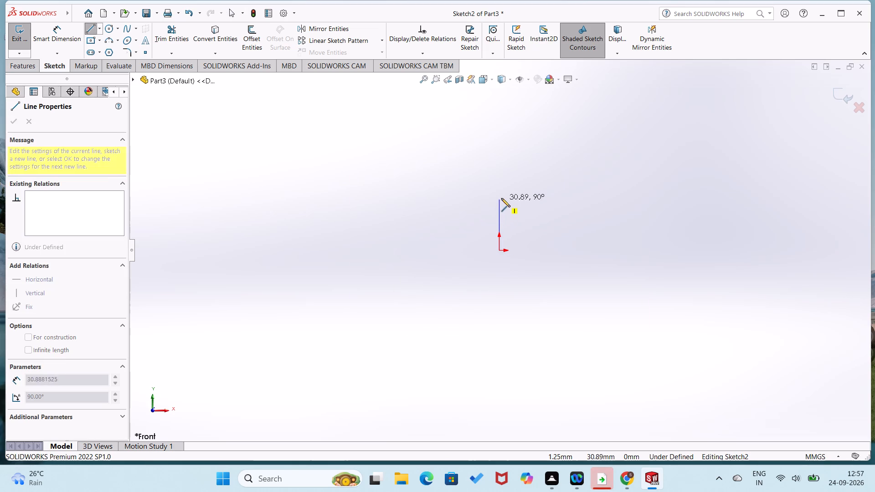
{"action": "left_click", "coordinate": [501, 188]}
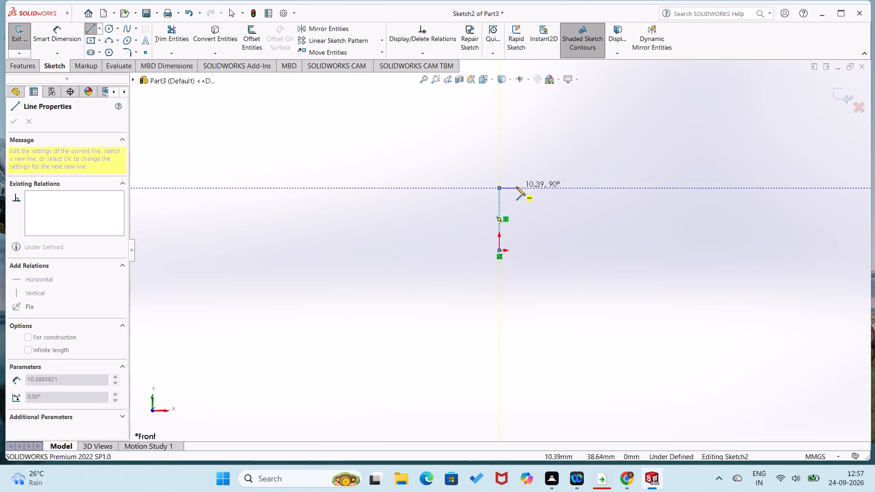
{"action": "left_click", "coordinate": [516, 187]}
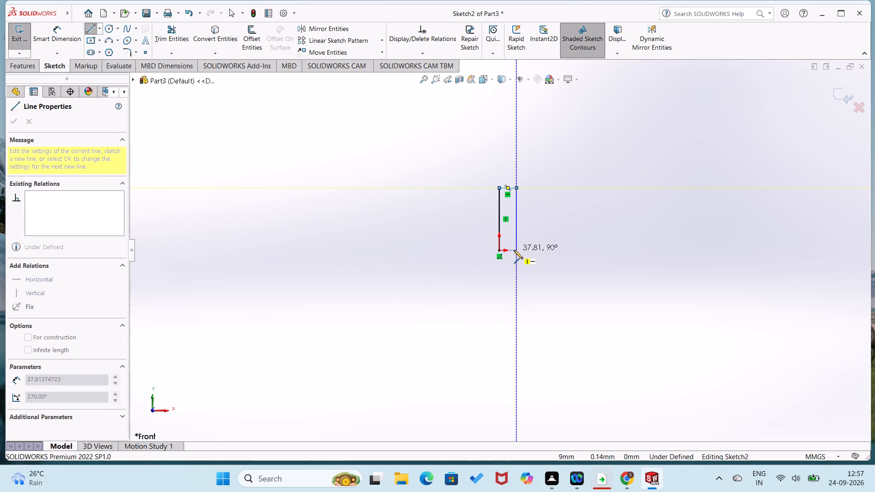
{"action": "left_click", "coordinate": [516, 251]}
{"action": "left_click", "coordinate": [498, 249]}
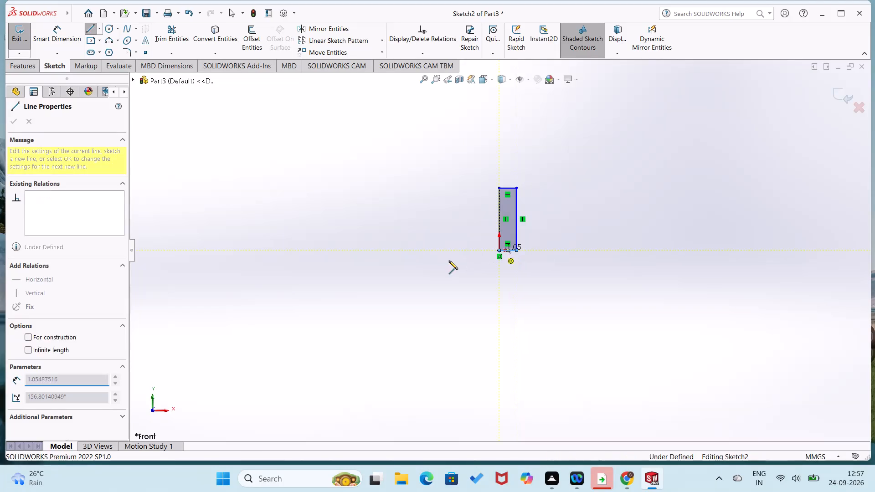
Dimension the rectangle's vertical line through the origin to 10 mm.
{"action": "right_click_drag", "start_coordinate": [444, 254], "coordinate": [445, 144]}
{"action": "left_click", "coordinate": [499, 218]}
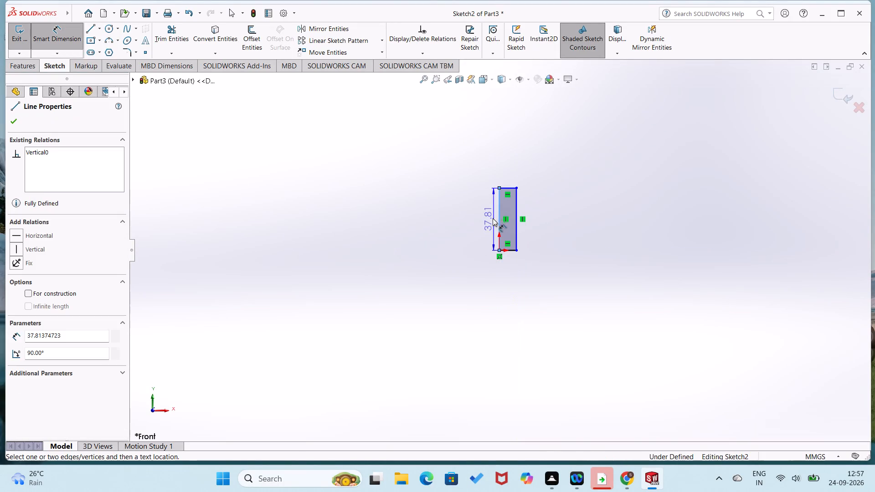
{"action": "left_click", "coordinate": [485, 220]}
{"action": "type", "text": "10"}
{"action": "key", "text": "Return"}
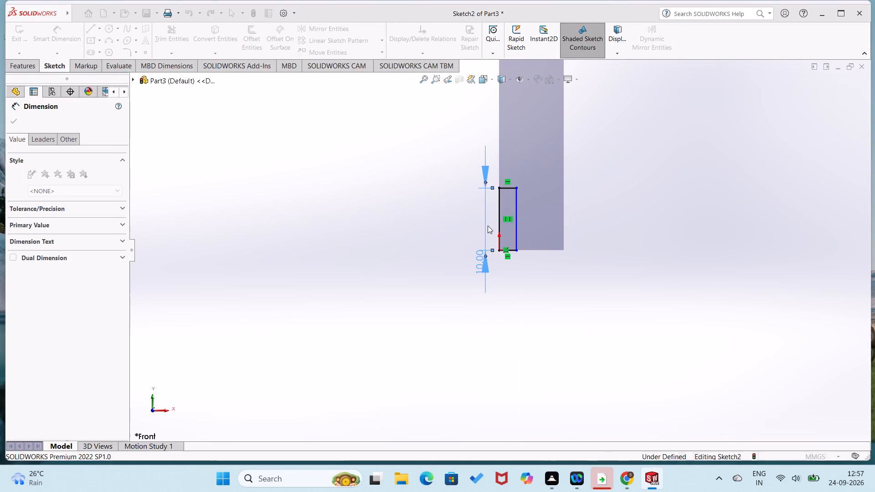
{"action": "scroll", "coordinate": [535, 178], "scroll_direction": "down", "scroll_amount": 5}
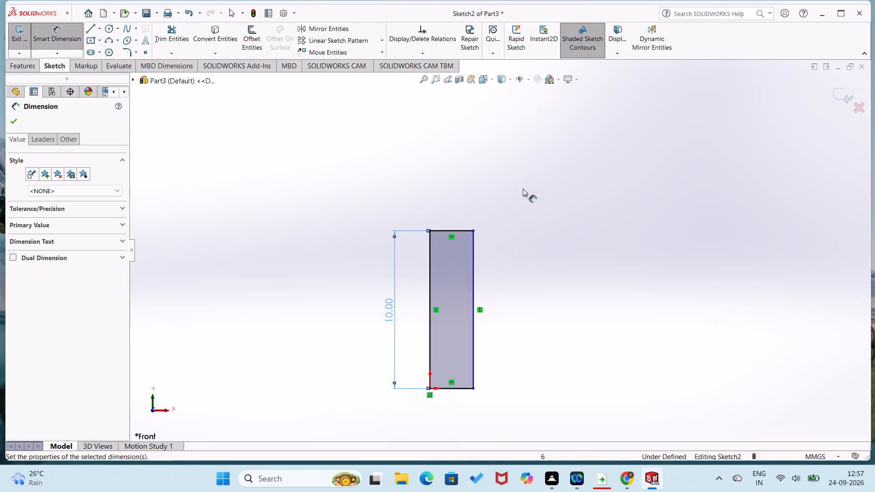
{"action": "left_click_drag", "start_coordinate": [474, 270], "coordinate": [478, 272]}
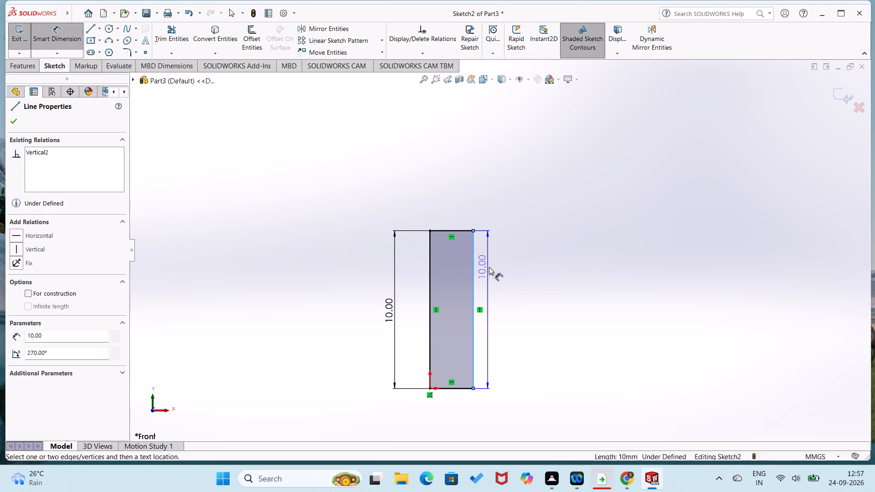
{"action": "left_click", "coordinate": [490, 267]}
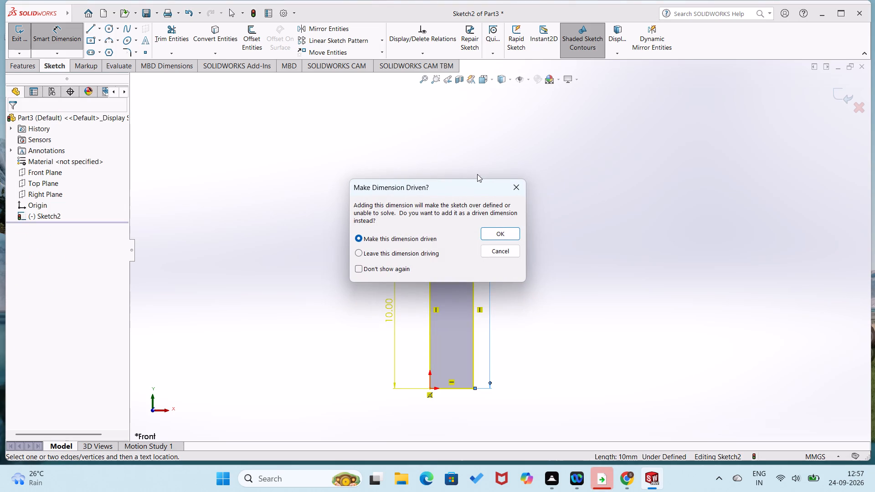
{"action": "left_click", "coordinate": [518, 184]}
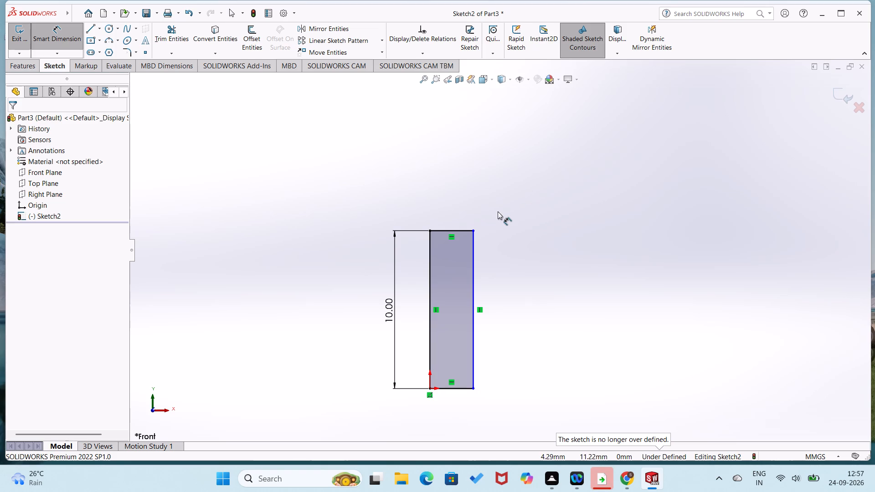
Draw outward semicircular arcs of about 1.37 mm radius across the rectangle's top and bottom ends, joined to its corners.
{"action": "right_click_drag", "start_coordinate": [535, 196], "coordinate": [572, 149]}
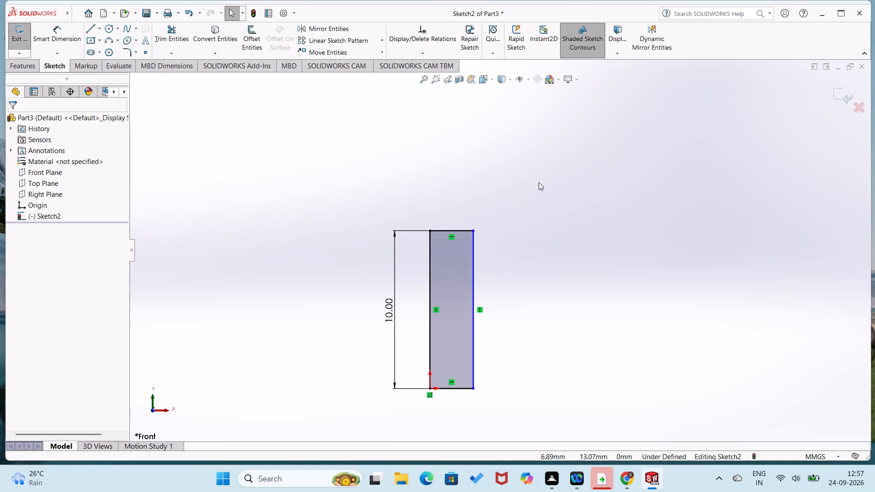
{"action": "right_click_drag", "start_coordinate": [480, 182], "coordinate": [452, 199]}
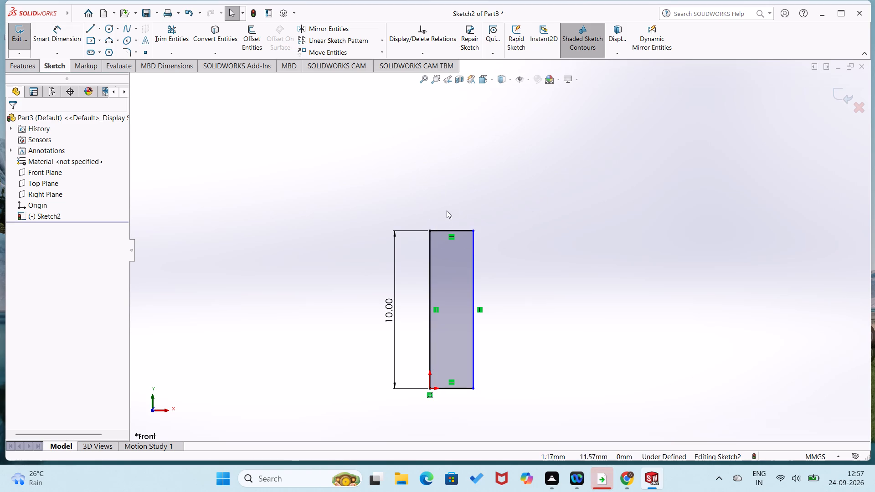
{"action": "right_click_drag", "start_coordinate": [550, 156], "coordinate": [493, 189]}
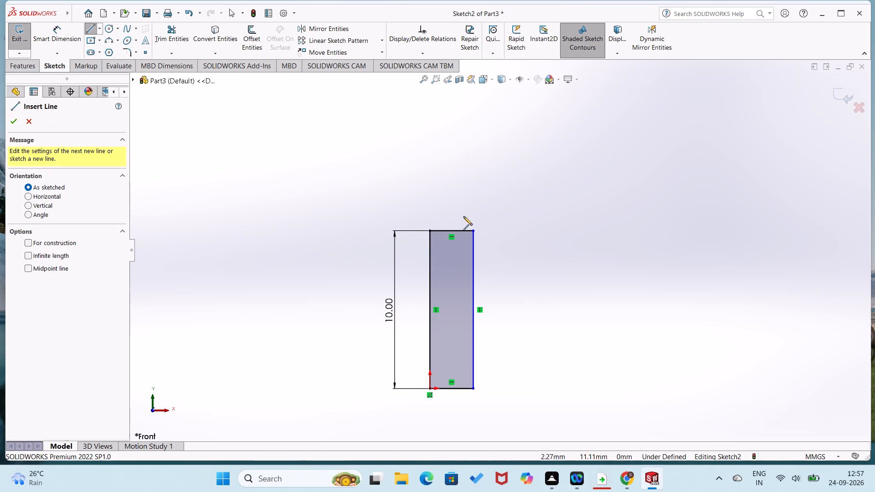
{"action": "left_click", "coordinate": [429, 231]}
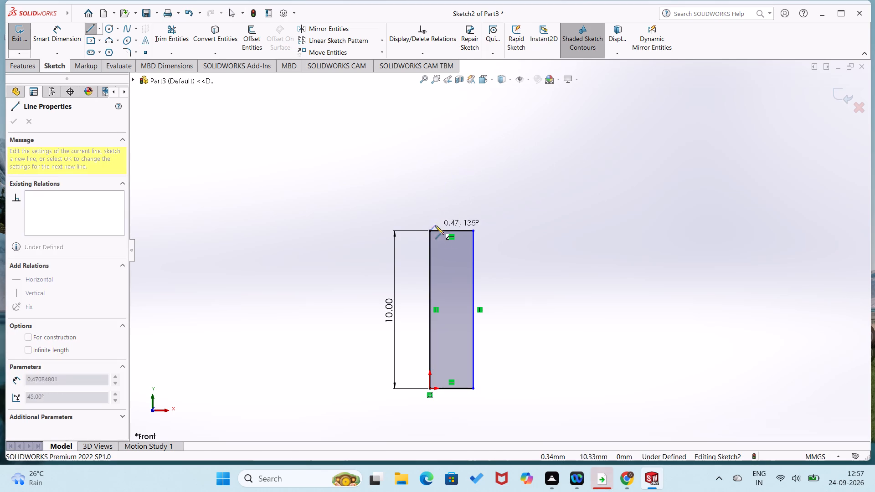
{"action": "left_click", "coordinate": [474, 231]}
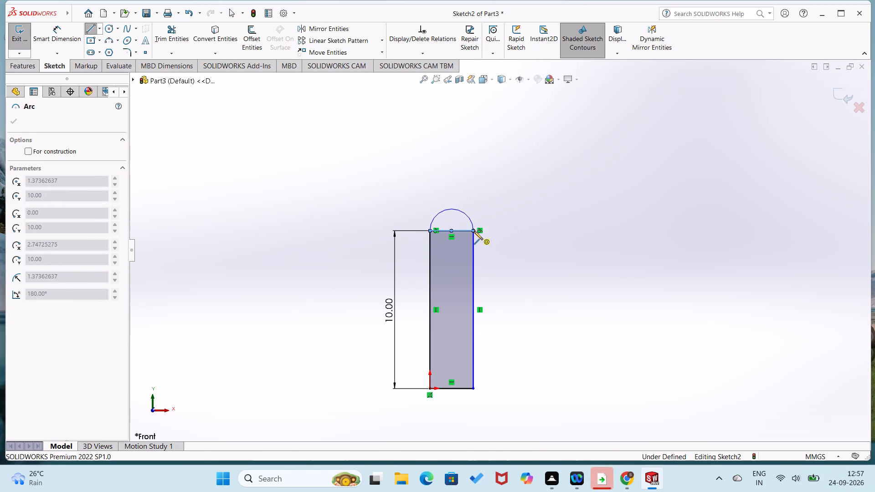
{"action": "right_click_drag", "start_coordinate": [491, 224], "coordinate": [496, 155]}
{"action": "right_click_drag", "start_coordinate": [553, 362], "coordinate": [487, 379]}
{"action": "left_click_drag", "start_coordinate": [429, 389], "coordinate": [436, 394]}
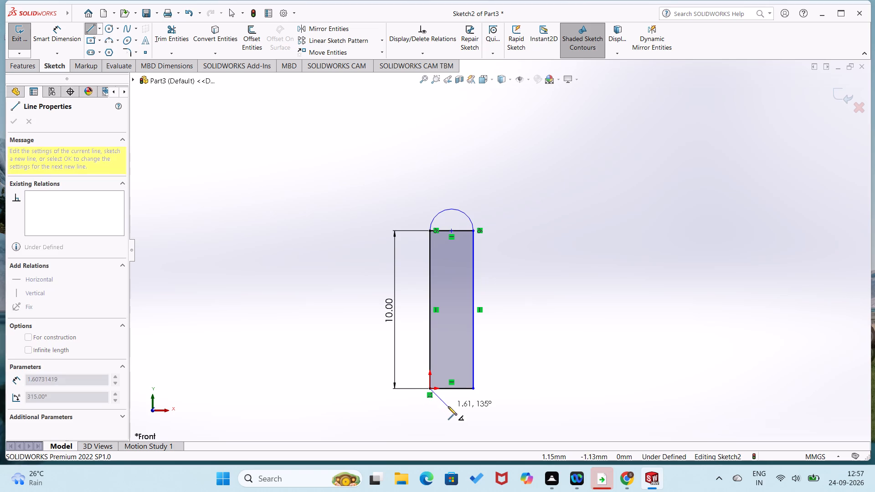
{"action": "left_click", "coordinate": [474, 390]}
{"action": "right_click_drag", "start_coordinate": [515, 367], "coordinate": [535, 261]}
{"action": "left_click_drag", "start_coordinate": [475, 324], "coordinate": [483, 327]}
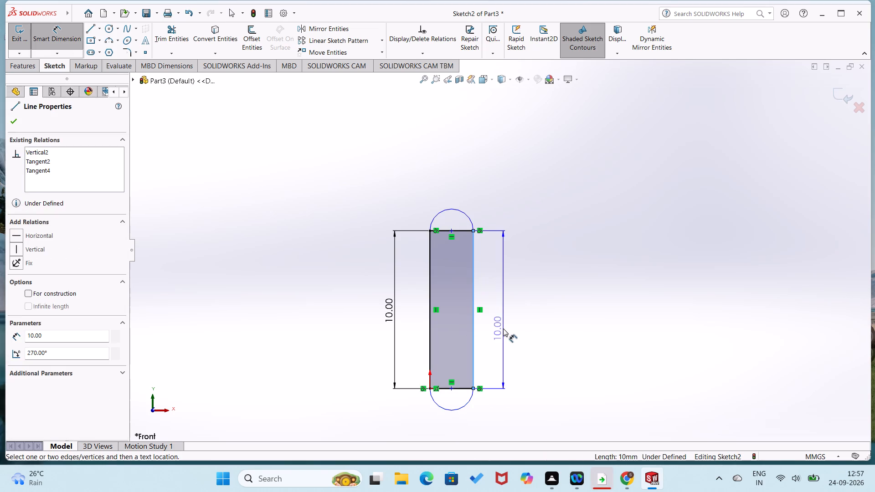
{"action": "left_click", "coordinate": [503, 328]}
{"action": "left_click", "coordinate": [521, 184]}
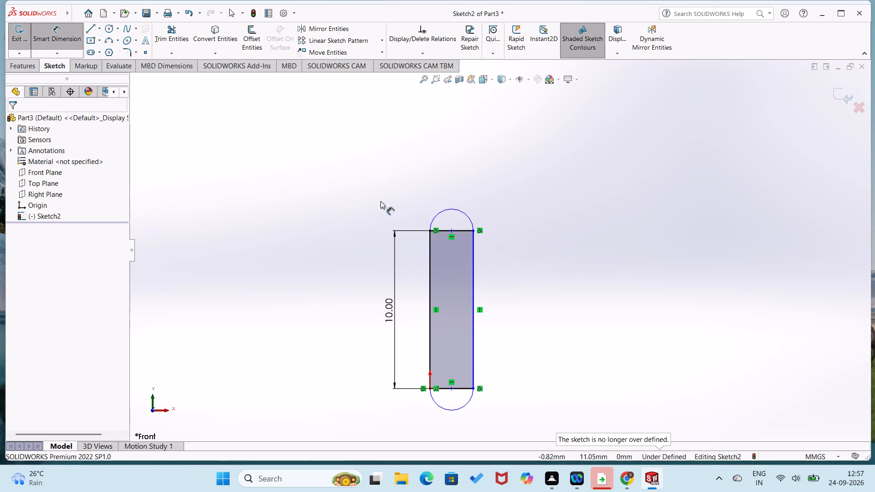
Dimension the radius of the profile's top arc to 3 mm.
{"action": "left_click", "coordinate": [454, 209]}
{"action": "left_click", "coordinate": [457, 194]}
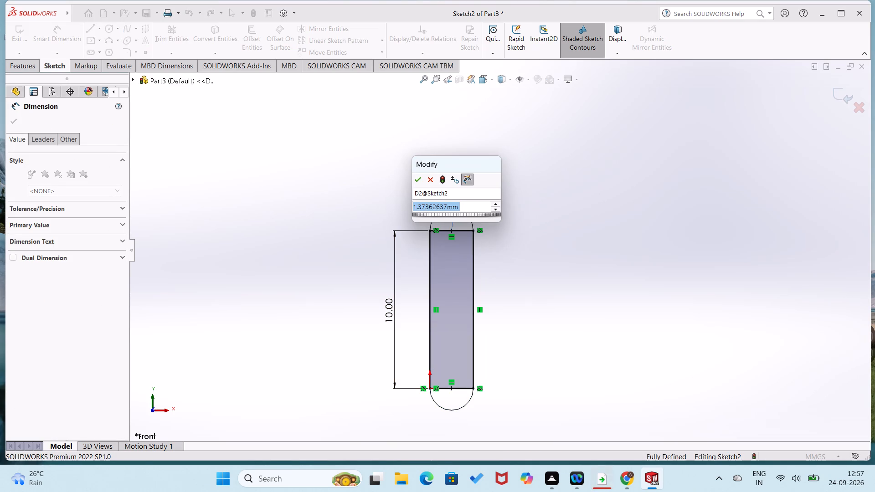
{"action": "key", "text": "3"}
{"action": "key", "text": "Return"}
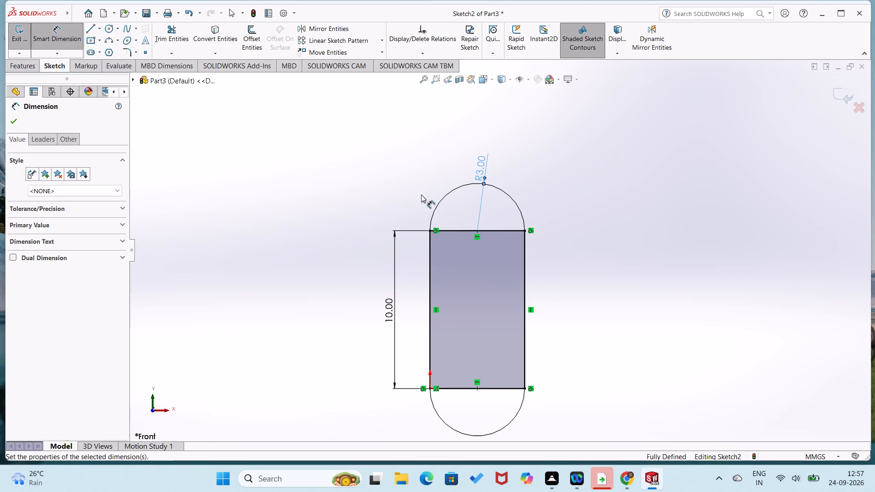
{"action": "left_click", "coordinate": [395, 207]}
Trim away the two horizontal lines at the arc ends, leaving a single closed slot outline.
{"action": "left_click", "coordinate": [176, 42]}
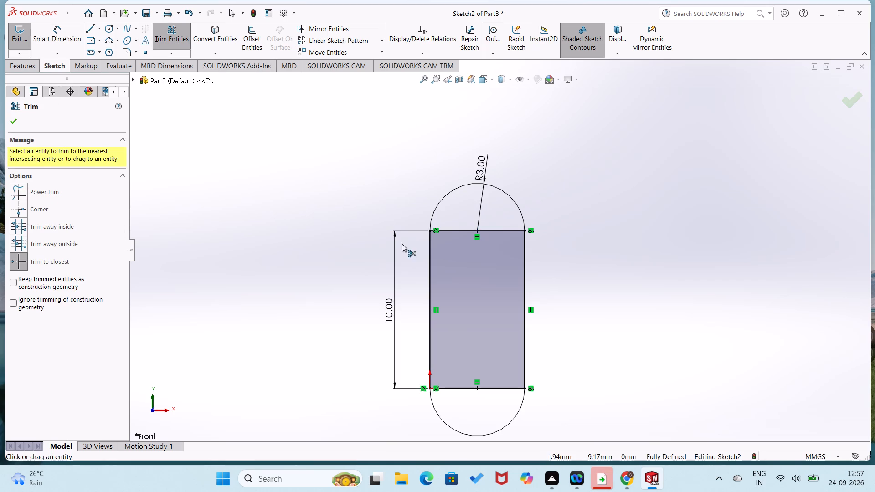
{"action": "left_click", "coordinate": [455, 232]}
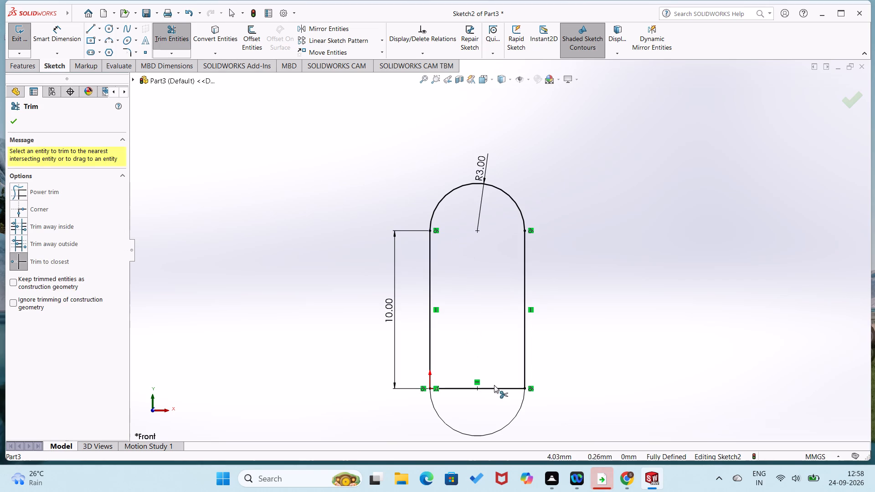
{"action": "left_click", "coordinate": [495, 387]}
{"action": "left_click", "coordinate": [320, 308]}
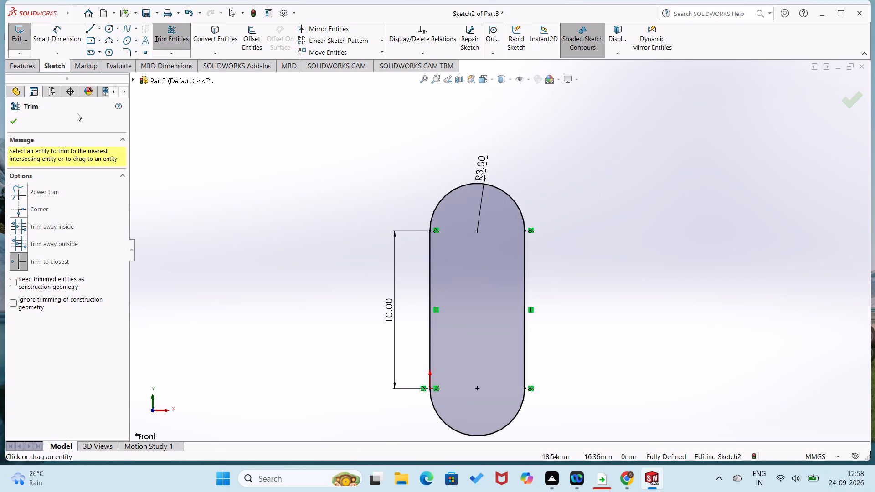
{"action": "left_click", "coordinate": [12, 122]}
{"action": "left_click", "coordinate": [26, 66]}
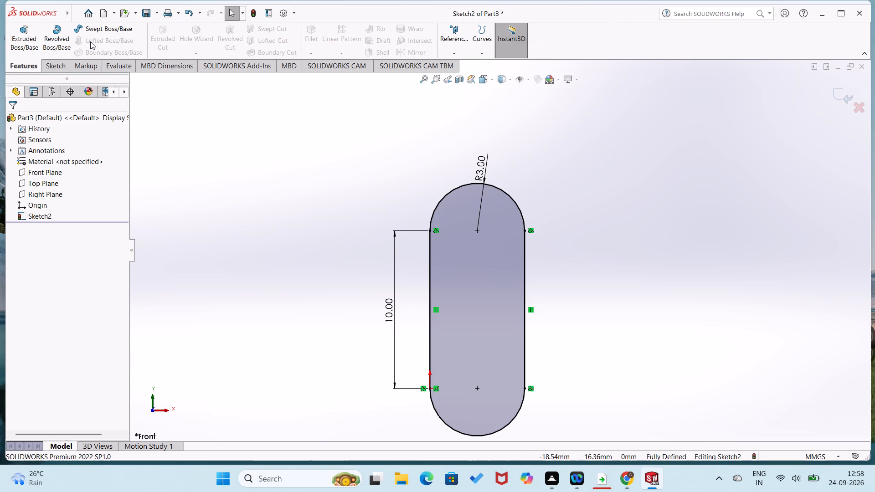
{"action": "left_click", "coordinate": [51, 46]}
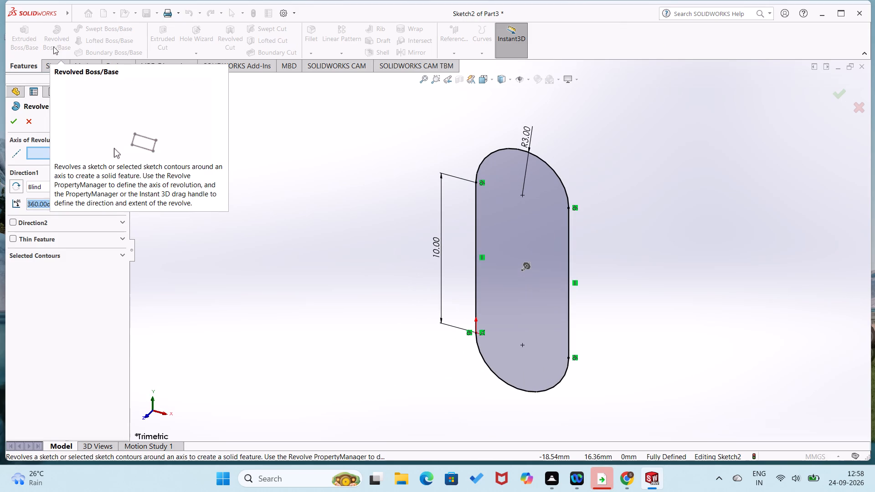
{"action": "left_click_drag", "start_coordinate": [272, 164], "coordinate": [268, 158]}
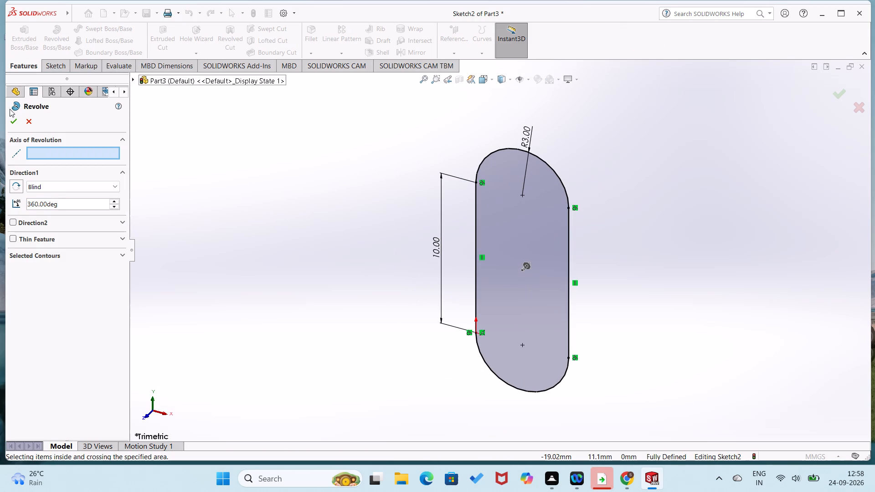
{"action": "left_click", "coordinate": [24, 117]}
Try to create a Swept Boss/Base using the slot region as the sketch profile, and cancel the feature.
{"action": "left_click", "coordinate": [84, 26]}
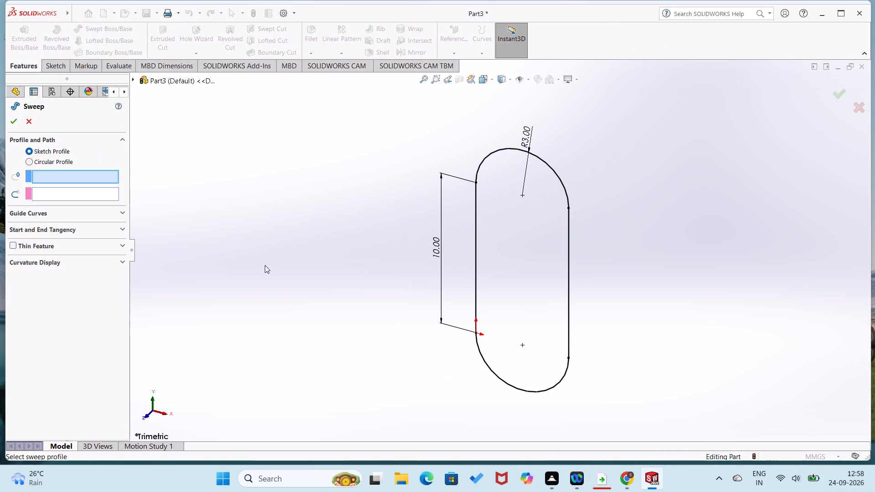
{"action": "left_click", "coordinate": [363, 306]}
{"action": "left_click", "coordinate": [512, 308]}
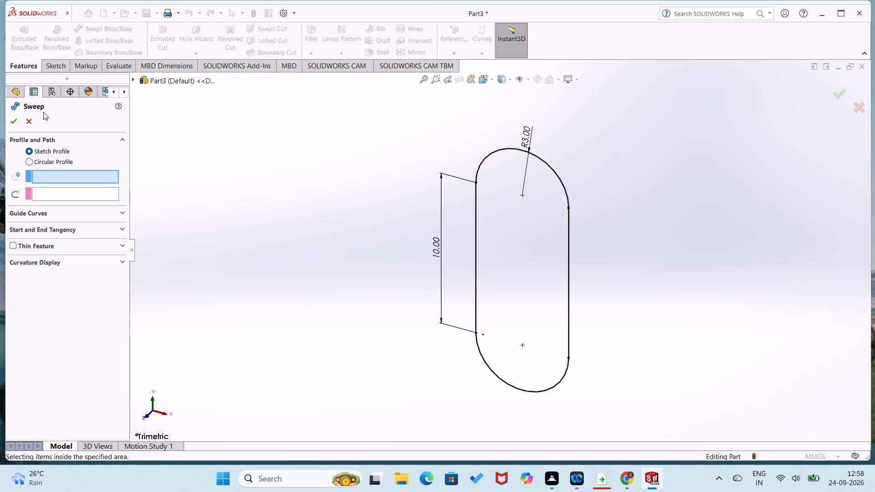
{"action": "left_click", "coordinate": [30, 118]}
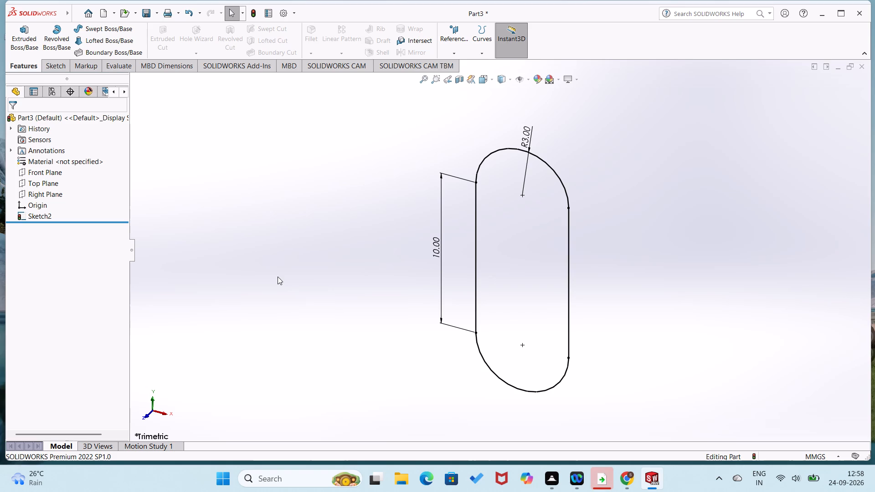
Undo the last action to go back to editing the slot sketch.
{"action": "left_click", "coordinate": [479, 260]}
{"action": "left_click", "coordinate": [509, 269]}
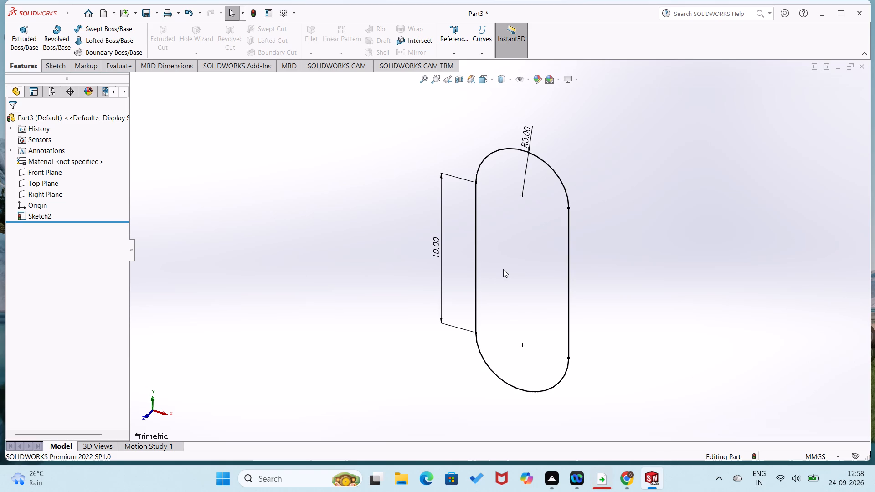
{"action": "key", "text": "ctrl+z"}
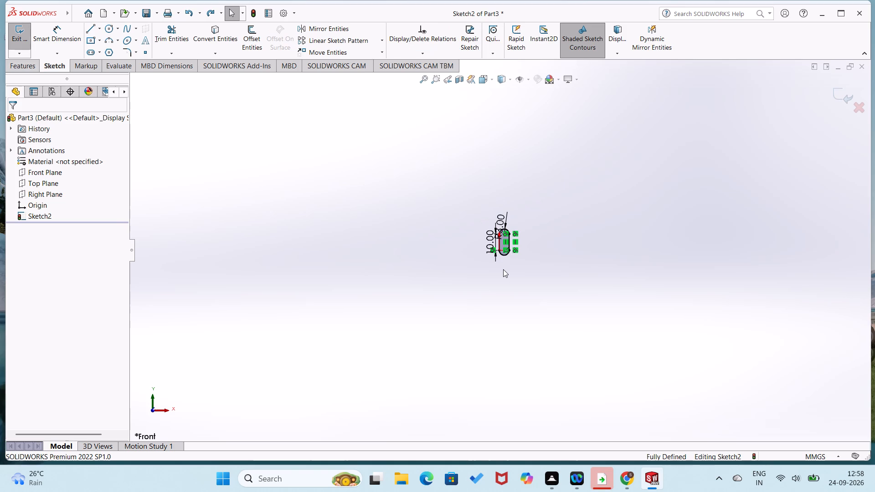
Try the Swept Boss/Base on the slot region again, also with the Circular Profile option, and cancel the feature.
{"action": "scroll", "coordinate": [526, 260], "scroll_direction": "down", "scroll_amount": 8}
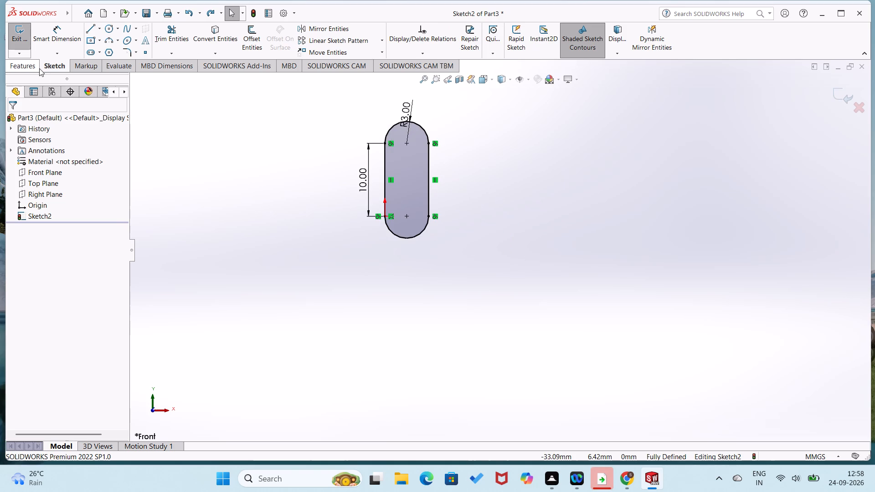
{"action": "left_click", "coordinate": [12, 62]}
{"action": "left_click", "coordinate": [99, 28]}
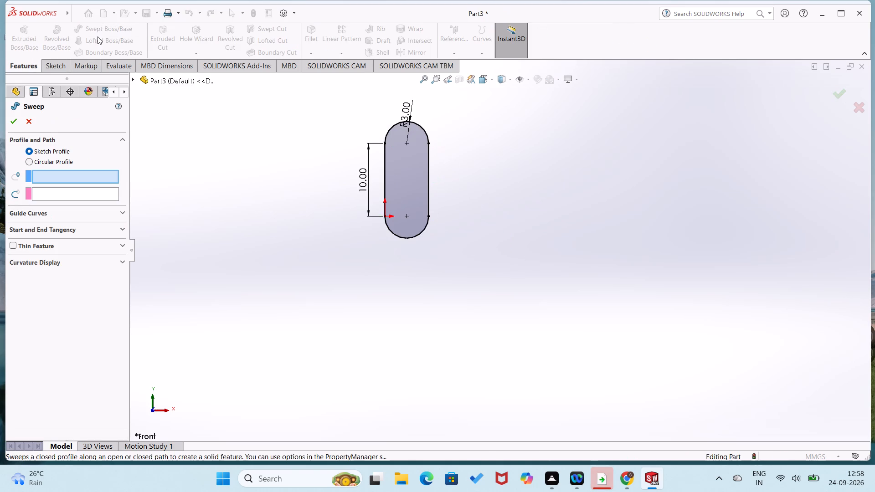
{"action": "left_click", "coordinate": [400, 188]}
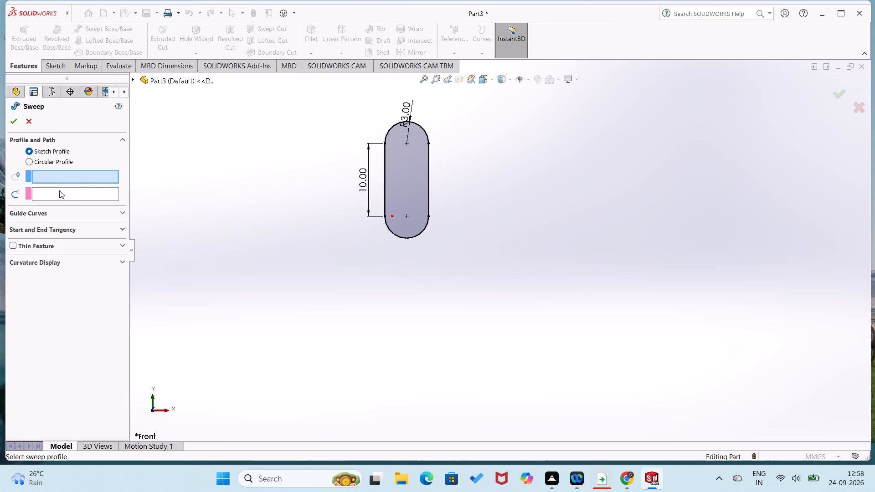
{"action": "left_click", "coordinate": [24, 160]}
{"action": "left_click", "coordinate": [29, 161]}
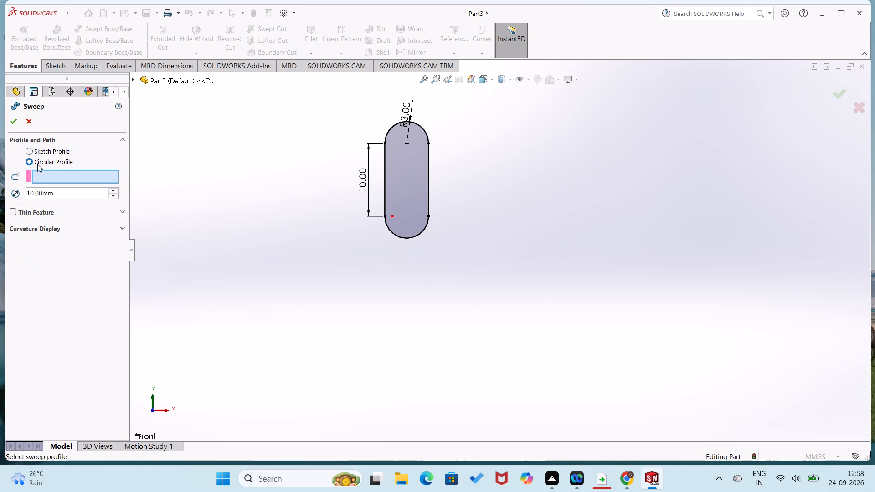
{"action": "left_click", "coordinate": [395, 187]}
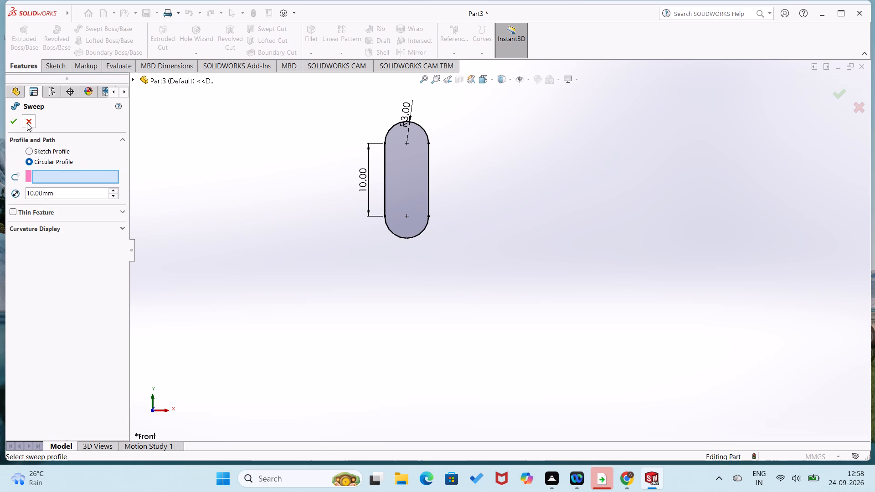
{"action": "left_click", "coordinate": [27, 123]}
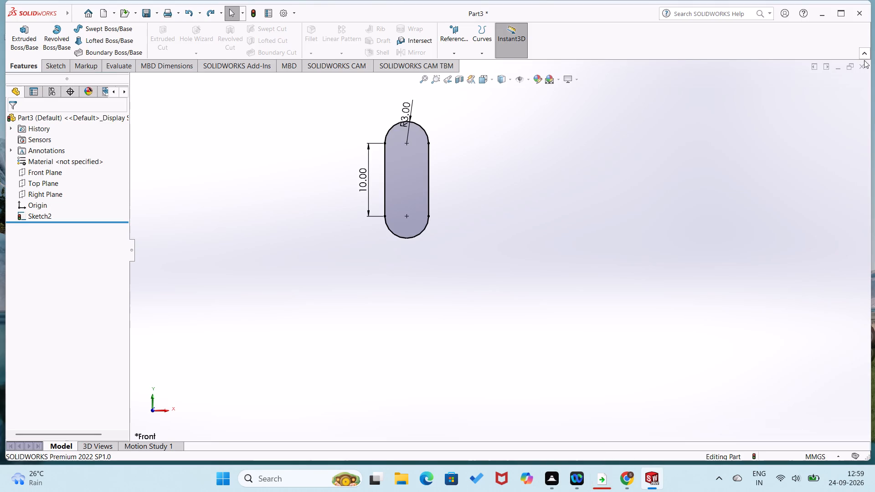
Close the slot part without saving its changes.
{"action": "left_click", "coordinate": [865, 68]}
{"action": "left_click", "coordinate": [486, 253]}
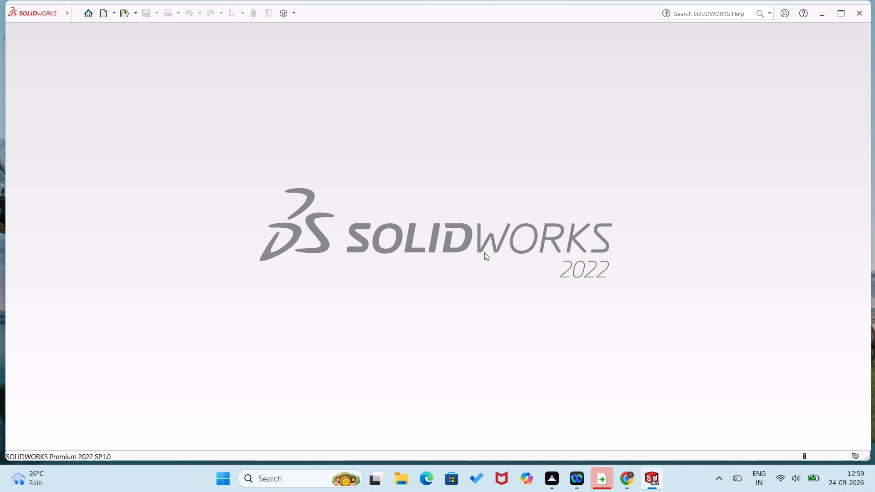
Create a new part document and start a sketch on the Front Plane.
{"action": "left_click", "coordinate": [89, 11]}
{"action": "left_click", "coordinate": [246, 128]}
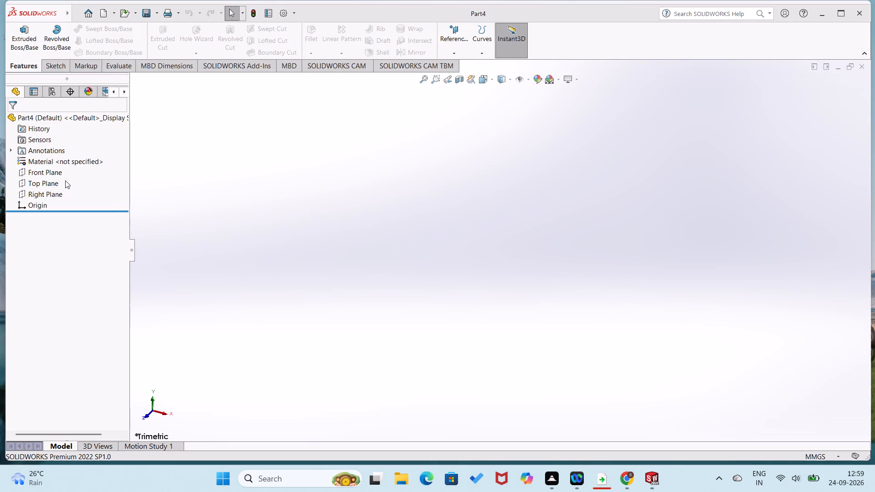
{"action": "left_click", "coordinate": [49, 172]}
{"action": "left_click", "coordinate": [54, 160]}
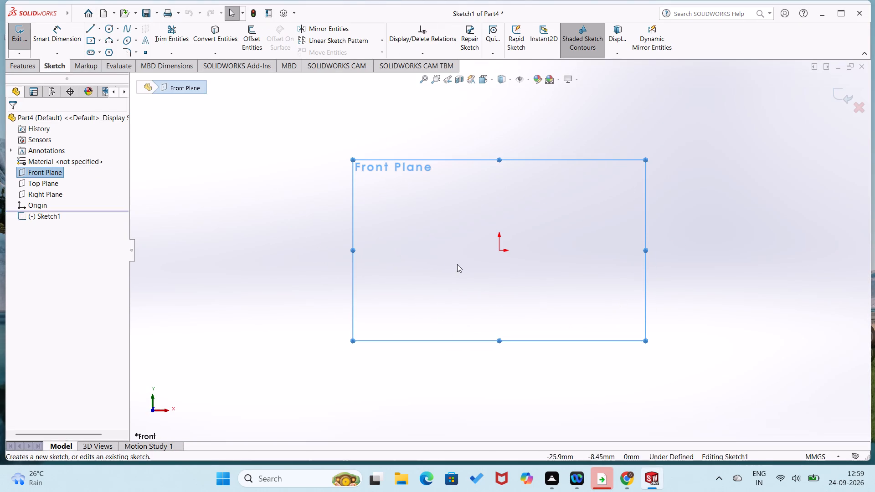
Sketch a vertical line about 47 mm up from the origin, continued by a tangent arc of about 27 mm radius curving right.
{"action": "right_click_drag", "start_coordinate": [457, 263], "coordinate": [319, 316]}
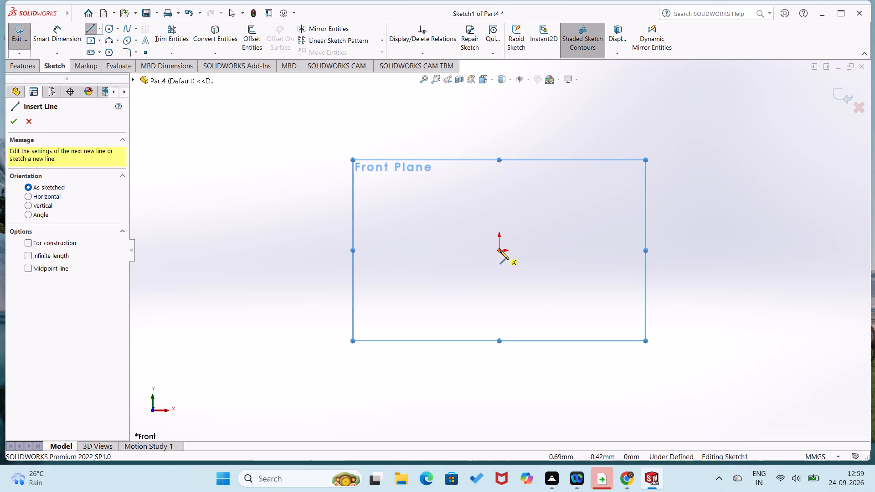
{"action": "left_click", "coordinate": [500, 251]}
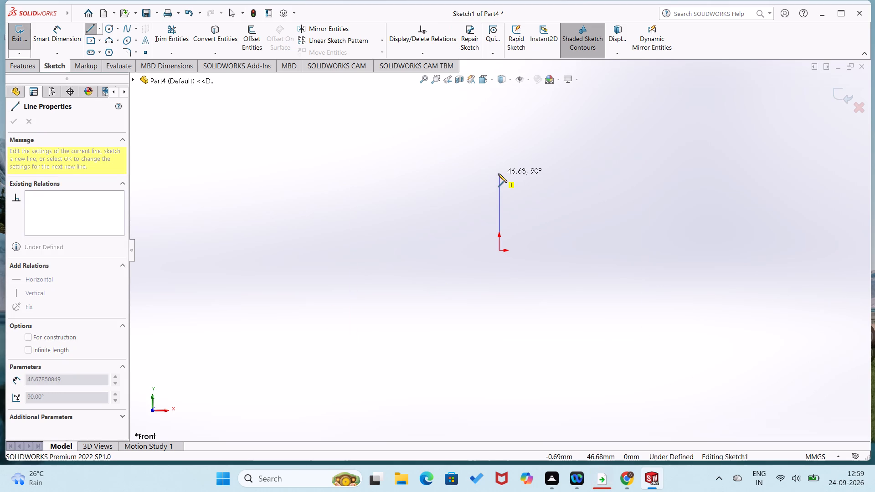
{"action": "left_click", "coordinate": [498, 174]}
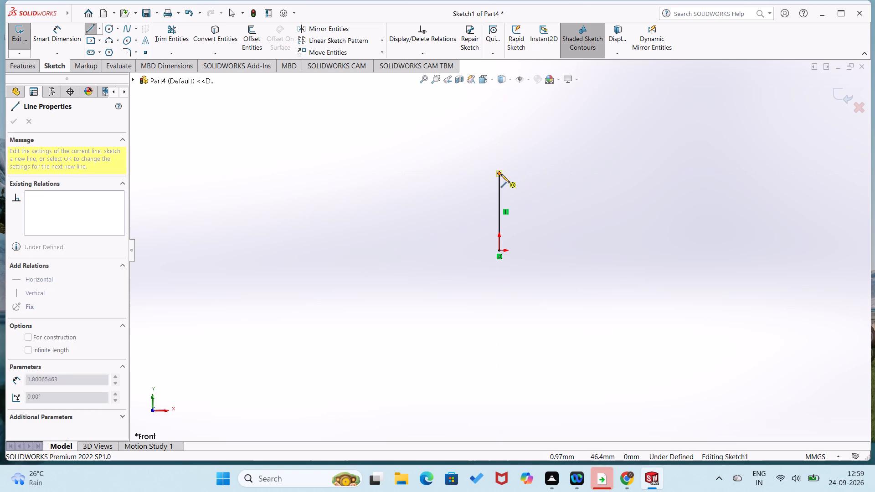
{"action": "left_click", "coordinate": [550, 129]}
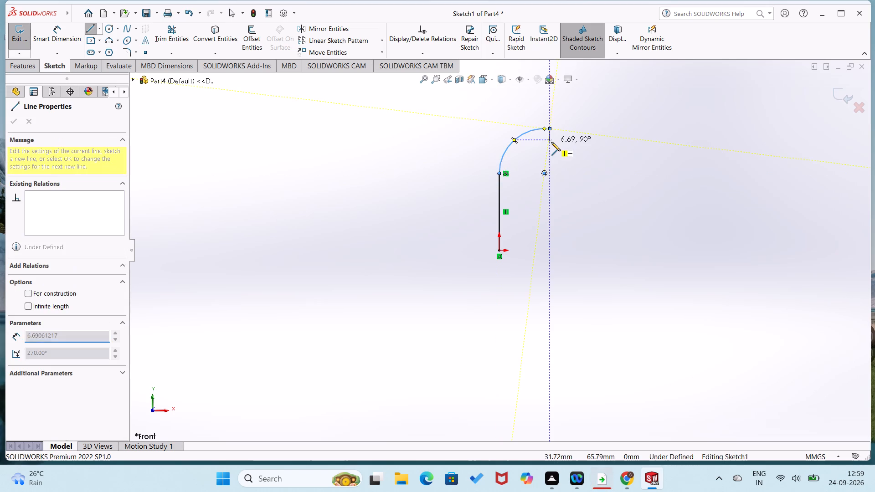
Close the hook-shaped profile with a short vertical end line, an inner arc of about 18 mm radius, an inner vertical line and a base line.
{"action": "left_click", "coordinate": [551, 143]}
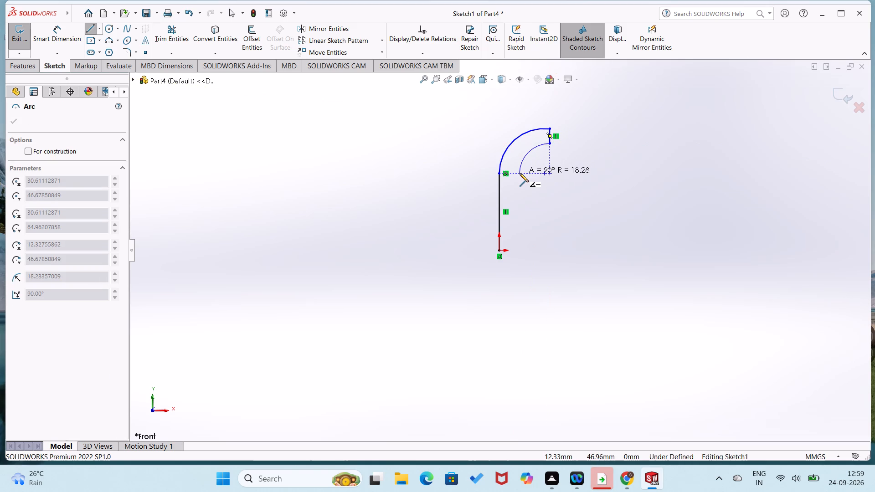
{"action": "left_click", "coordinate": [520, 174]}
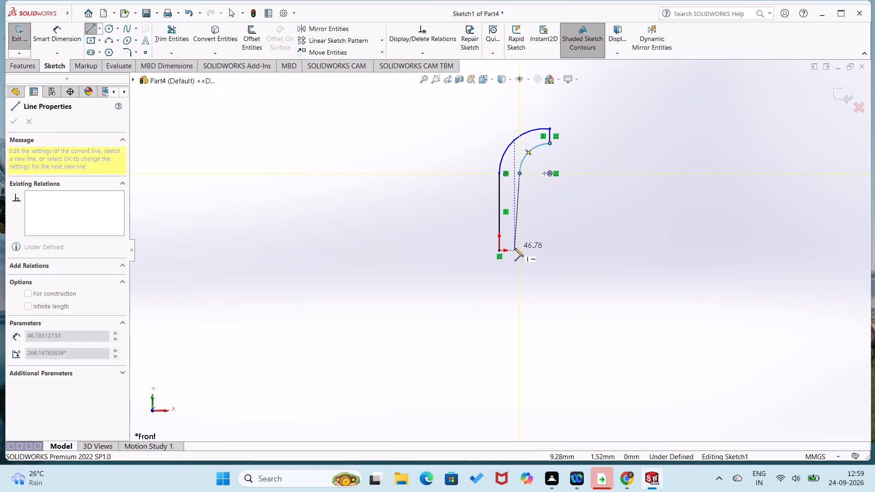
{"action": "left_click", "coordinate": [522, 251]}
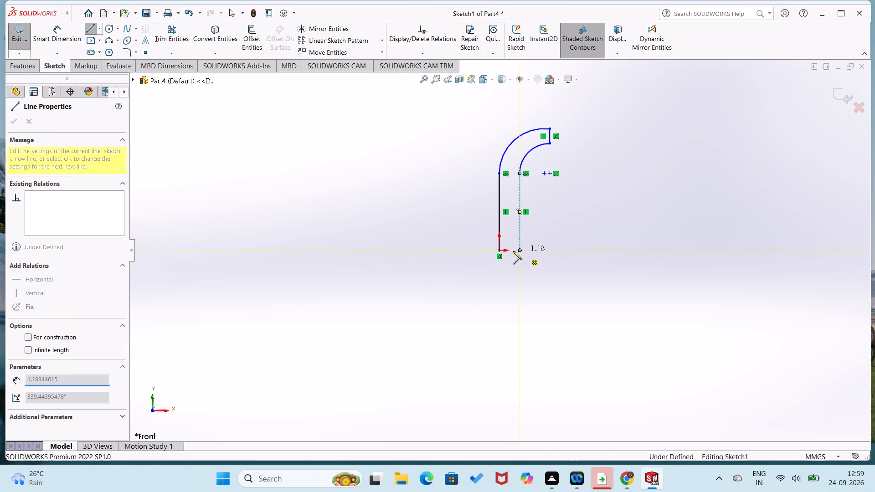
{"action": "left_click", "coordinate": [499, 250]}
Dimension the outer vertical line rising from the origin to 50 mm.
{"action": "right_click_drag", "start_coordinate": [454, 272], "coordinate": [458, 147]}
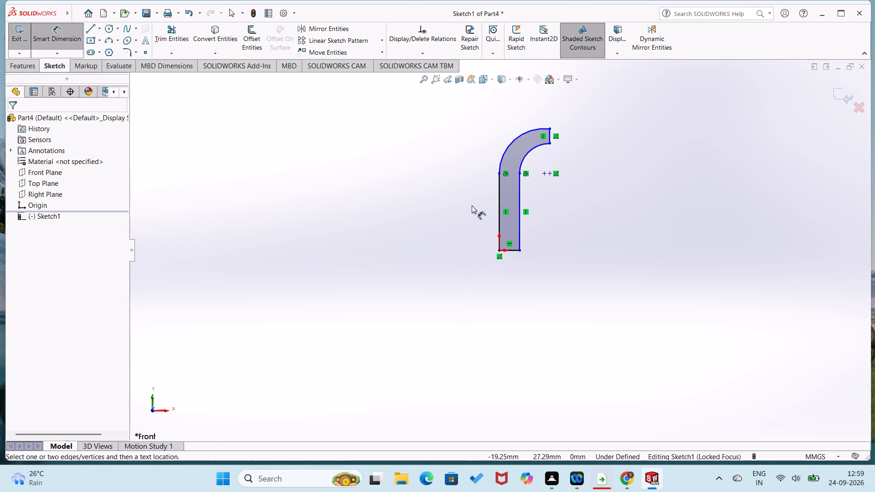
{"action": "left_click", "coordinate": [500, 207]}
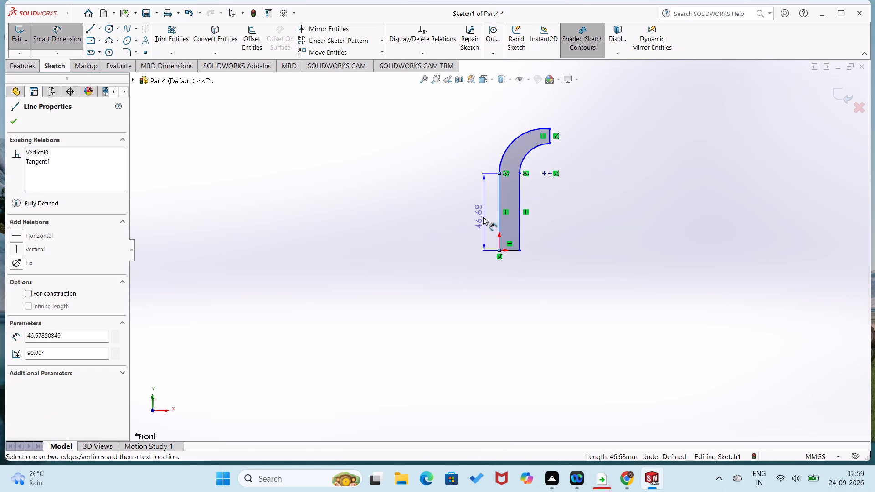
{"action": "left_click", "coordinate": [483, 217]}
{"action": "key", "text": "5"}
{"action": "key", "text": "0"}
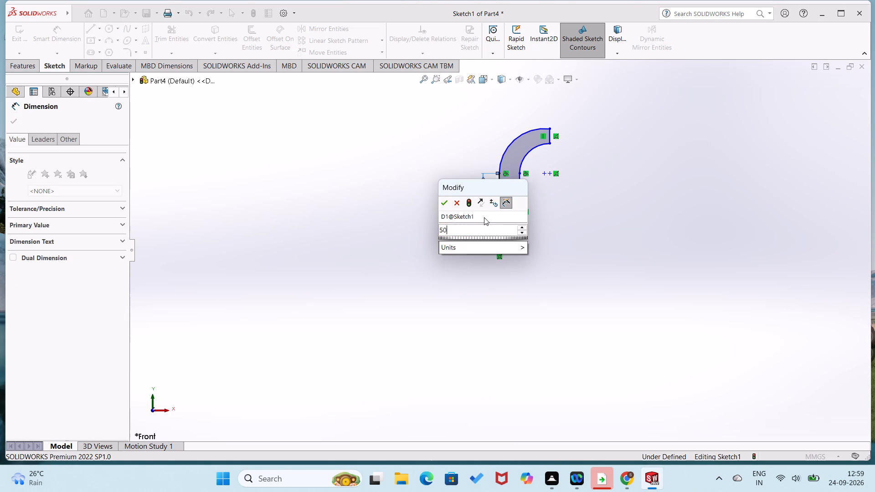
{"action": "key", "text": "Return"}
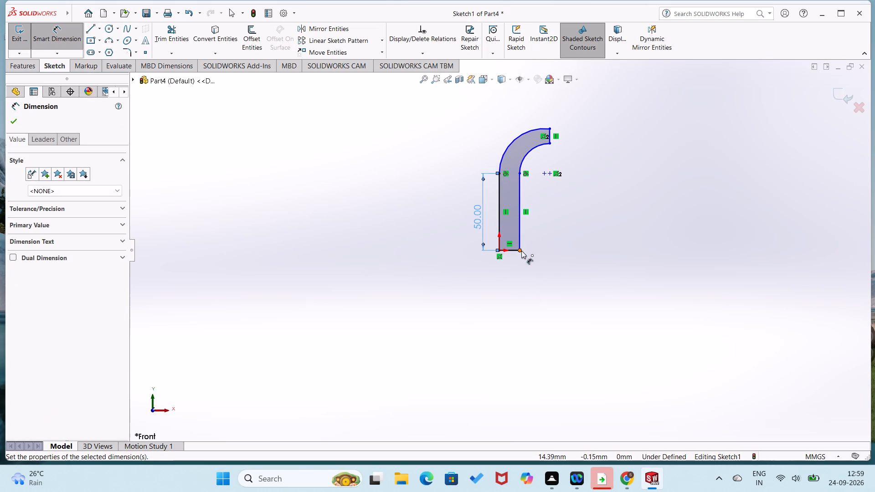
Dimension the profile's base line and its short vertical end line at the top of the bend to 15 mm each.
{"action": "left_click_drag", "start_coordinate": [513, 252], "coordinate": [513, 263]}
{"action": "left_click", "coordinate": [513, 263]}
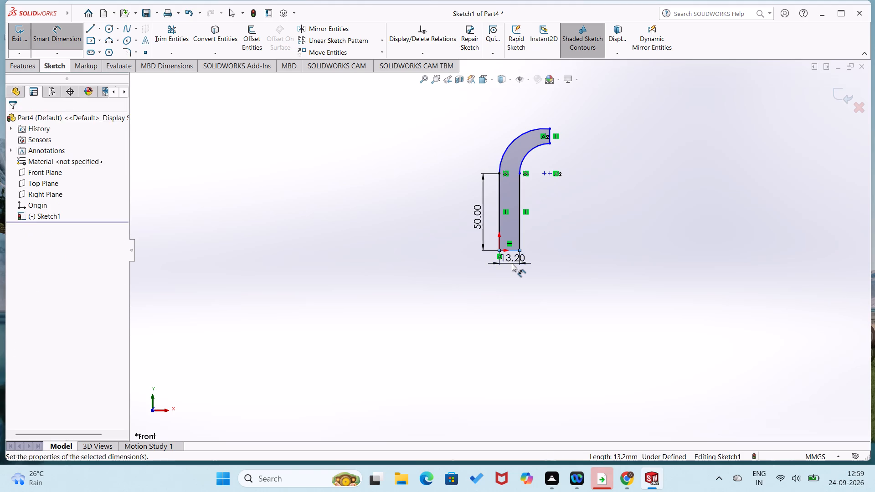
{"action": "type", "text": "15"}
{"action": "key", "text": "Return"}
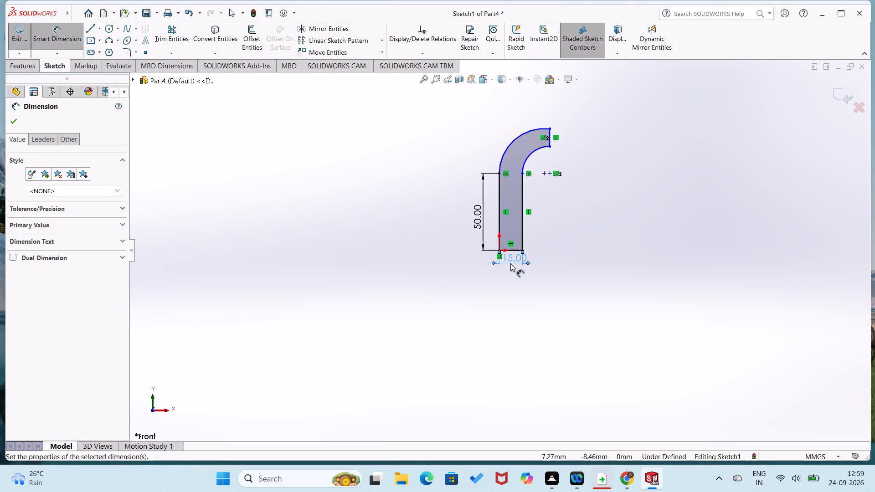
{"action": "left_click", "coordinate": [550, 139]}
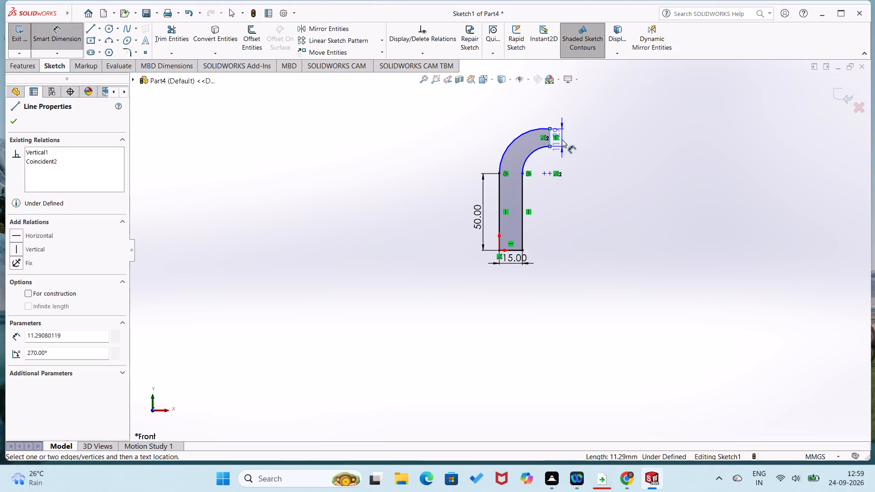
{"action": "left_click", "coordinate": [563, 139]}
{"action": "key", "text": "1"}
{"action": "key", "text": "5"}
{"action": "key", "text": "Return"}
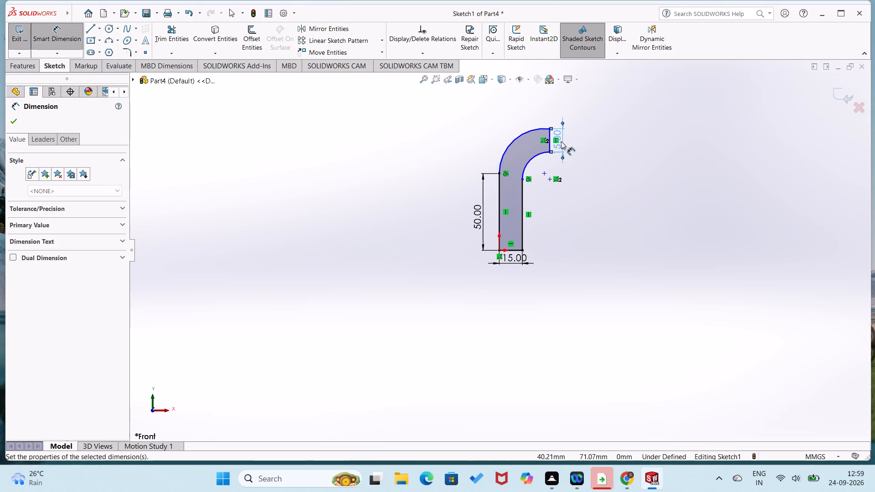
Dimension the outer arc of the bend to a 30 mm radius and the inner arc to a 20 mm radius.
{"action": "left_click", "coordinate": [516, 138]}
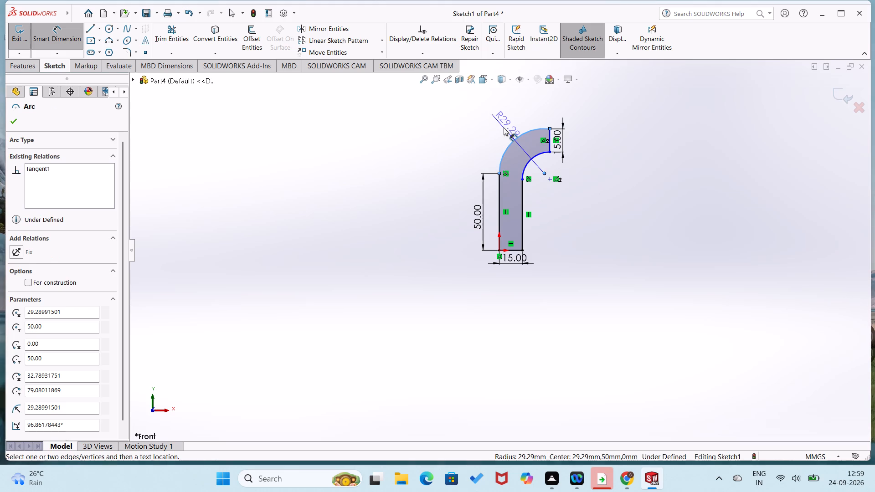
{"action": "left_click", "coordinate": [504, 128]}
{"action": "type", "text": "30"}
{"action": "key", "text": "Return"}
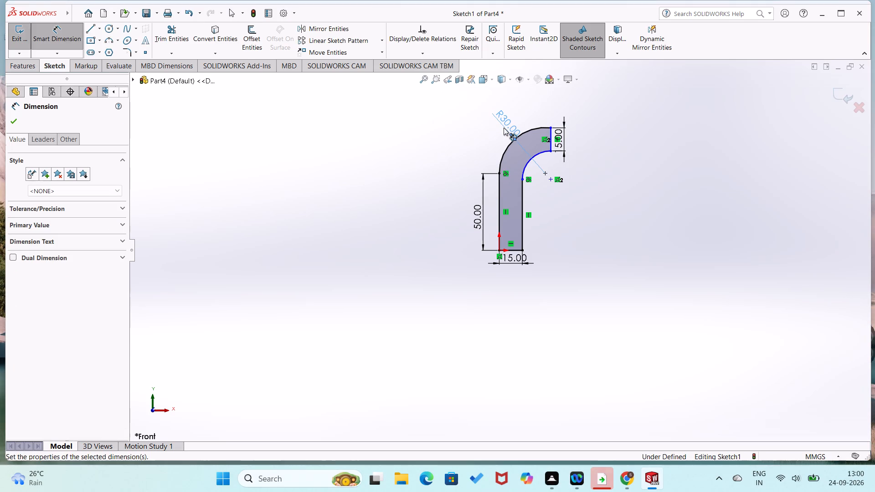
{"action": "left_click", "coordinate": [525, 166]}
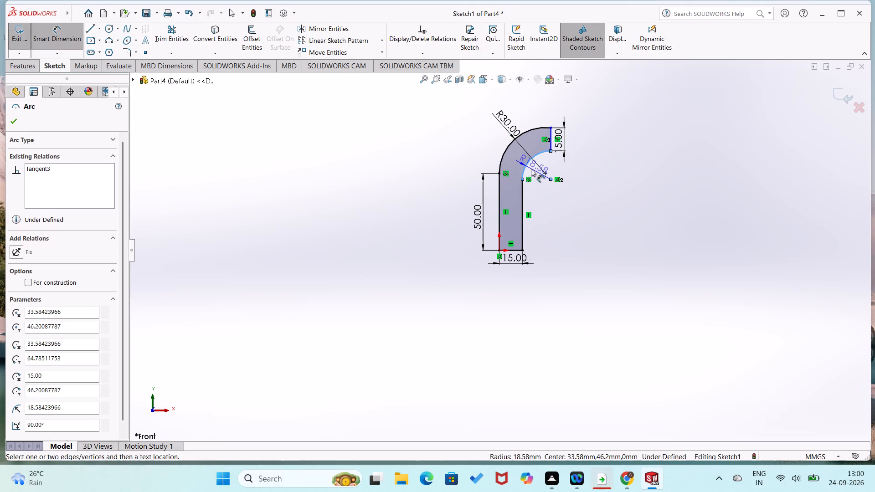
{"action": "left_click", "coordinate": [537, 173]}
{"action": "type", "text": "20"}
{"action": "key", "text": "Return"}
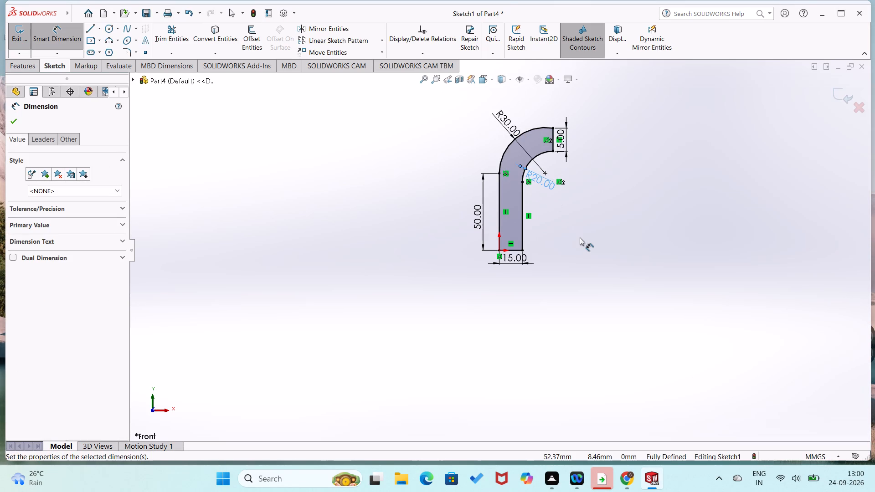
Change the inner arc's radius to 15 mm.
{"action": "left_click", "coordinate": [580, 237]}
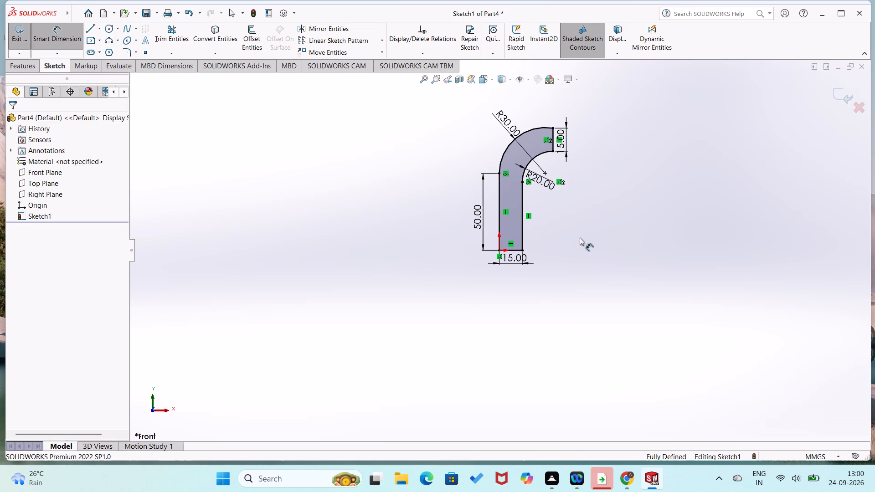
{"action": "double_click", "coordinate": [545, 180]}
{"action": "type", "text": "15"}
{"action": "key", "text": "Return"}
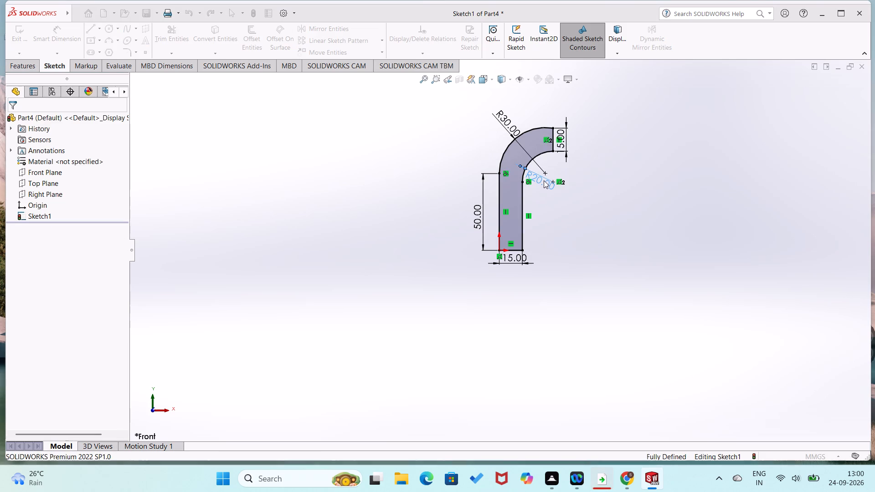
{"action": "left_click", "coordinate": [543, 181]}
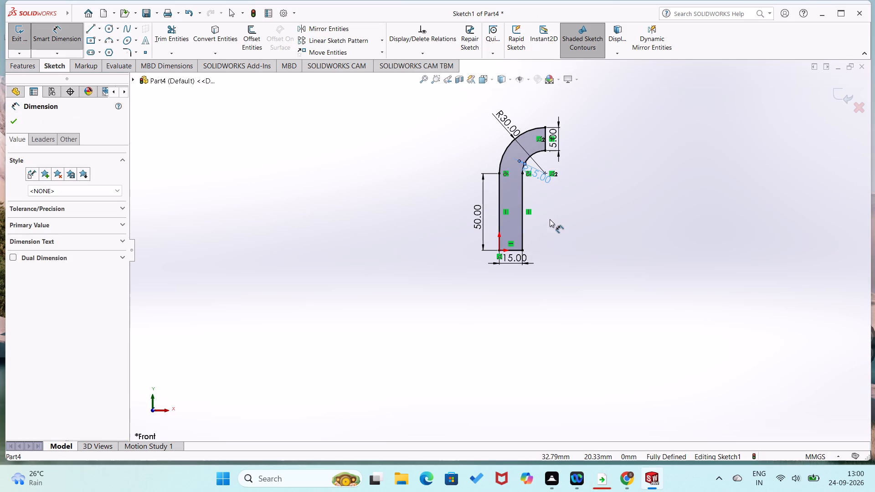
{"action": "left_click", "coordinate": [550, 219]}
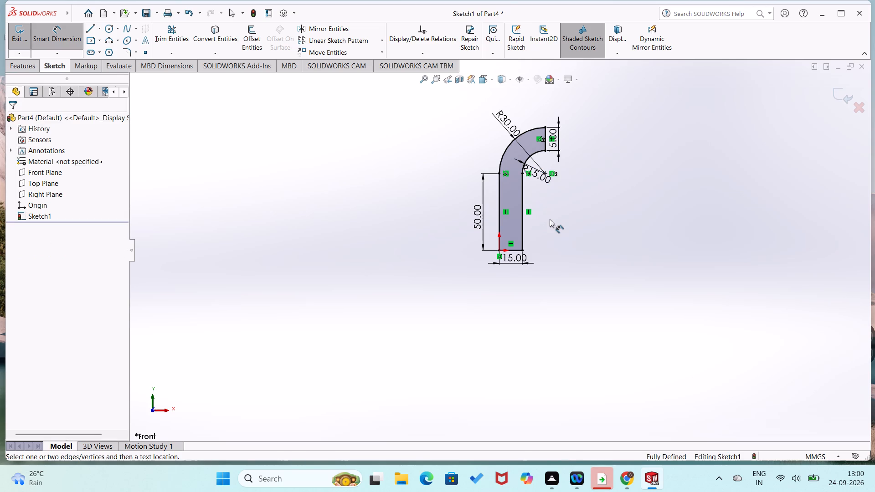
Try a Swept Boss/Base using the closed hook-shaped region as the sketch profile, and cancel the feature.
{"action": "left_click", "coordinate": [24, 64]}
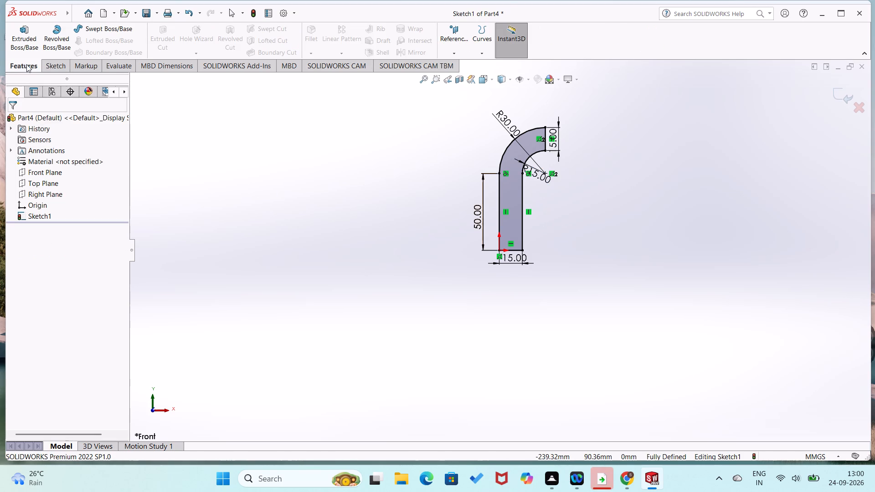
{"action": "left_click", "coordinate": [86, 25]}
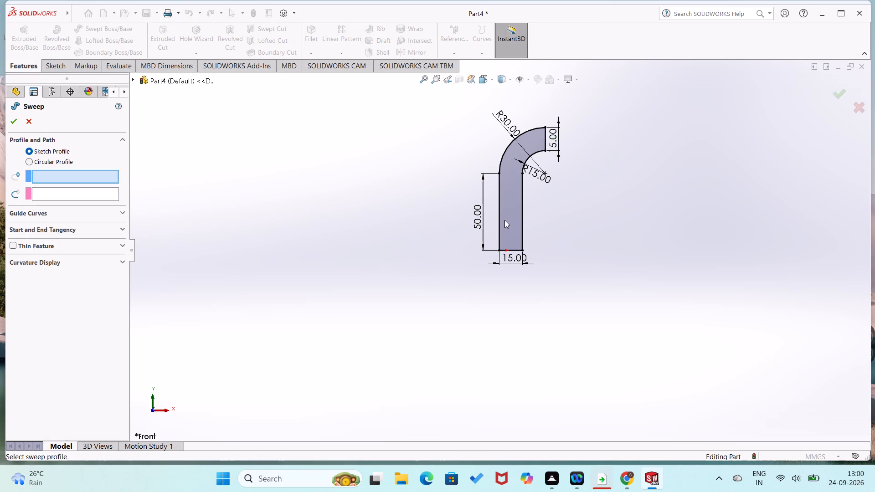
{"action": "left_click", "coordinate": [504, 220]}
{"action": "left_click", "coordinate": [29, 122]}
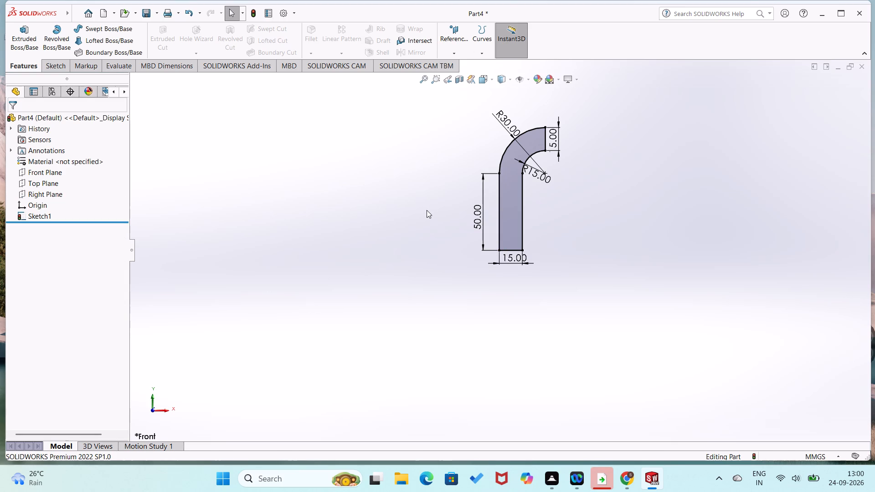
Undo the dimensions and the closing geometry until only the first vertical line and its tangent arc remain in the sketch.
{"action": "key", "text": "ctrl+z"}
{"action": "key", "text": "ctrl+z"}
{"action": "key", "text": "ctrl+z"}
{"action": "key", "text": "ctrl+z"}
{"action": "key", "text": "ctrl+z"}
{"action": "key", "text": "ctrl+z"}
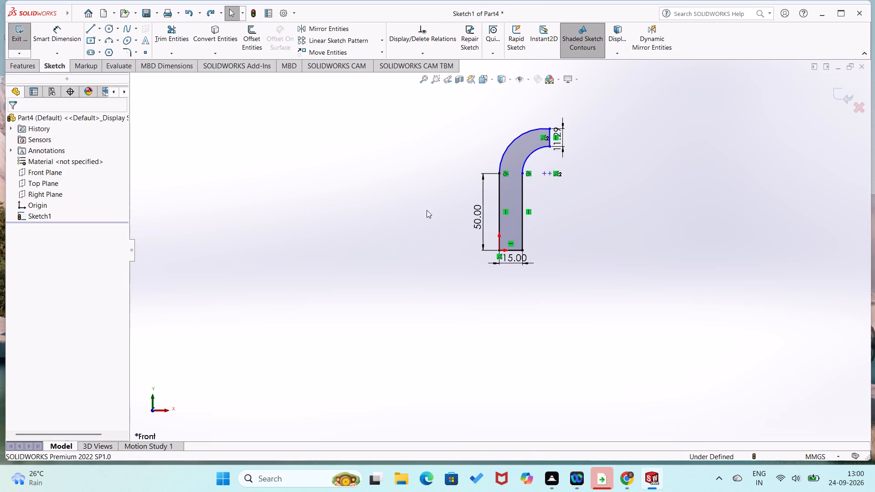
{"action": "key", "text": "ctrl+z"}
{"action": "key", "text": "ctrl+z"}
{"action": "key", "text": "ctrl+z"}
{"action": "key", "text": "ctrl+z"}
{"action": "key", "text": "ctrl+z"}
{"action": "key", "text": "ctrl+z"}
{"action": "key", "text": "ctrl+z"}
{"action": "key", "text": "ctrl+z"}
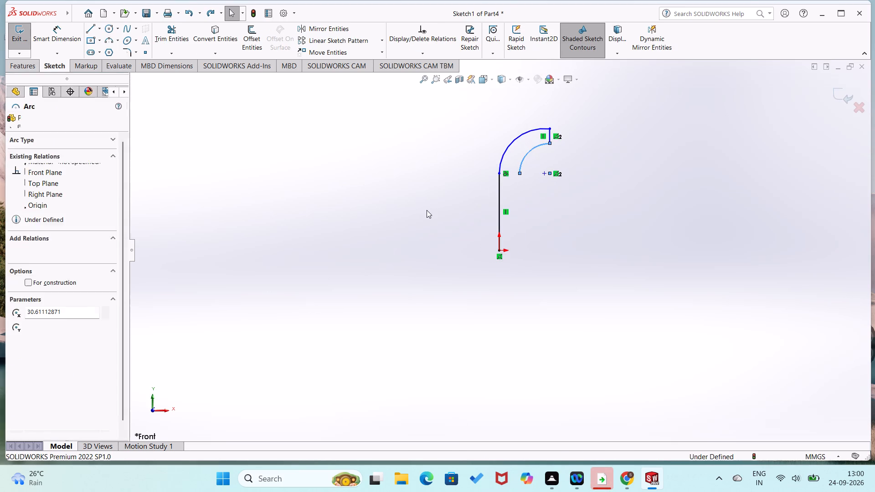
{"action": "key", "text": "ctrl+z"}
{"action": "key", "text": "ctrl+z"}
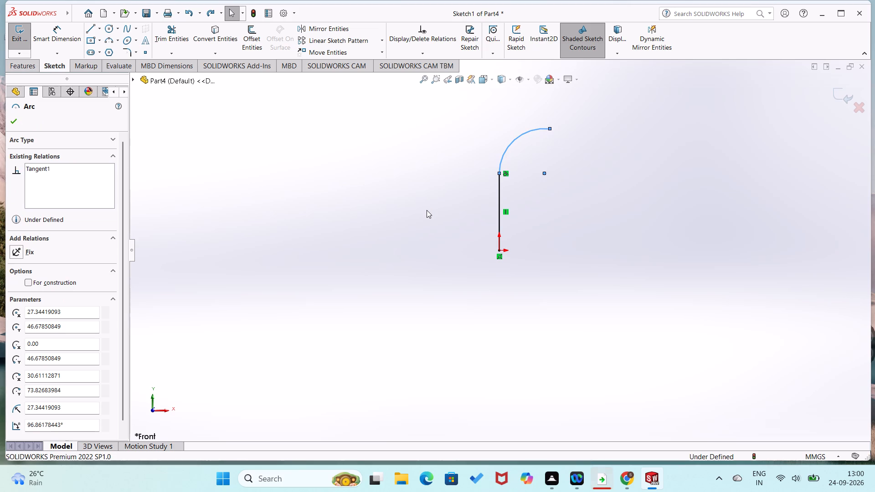
Dimension the tangent arc to a 30 mm radius.
{"action": "right_click_drag", "start_coordinate": [423, 231], "coordinate": [456, 175]}
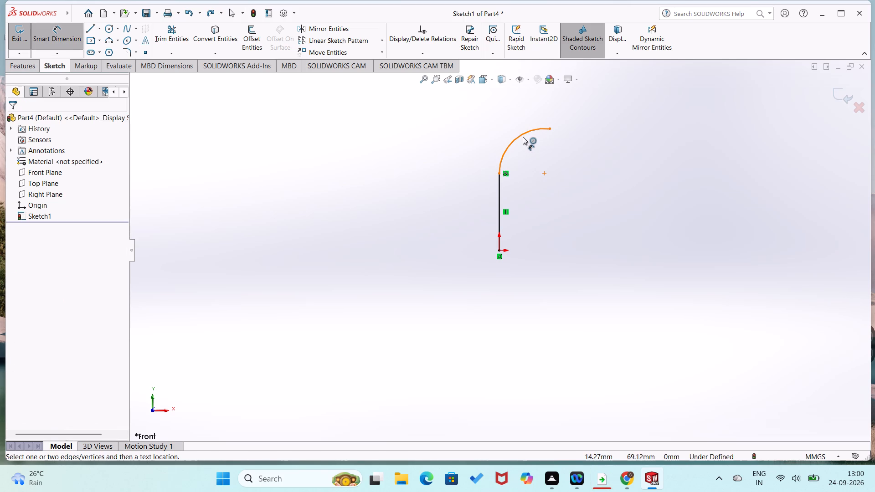
{"action": "left_click", "coordinate": [522, 136]}
{"action": "left_click", "coordinate": [524, 153]}
{"action": "key", "text": "3"}
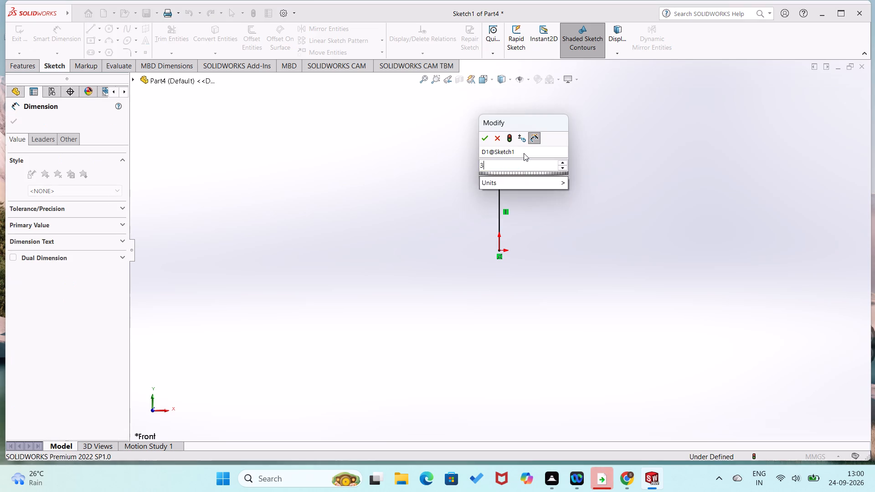
{"action": "key", "text": "0"}
{"action": "key", "text": "Return"}
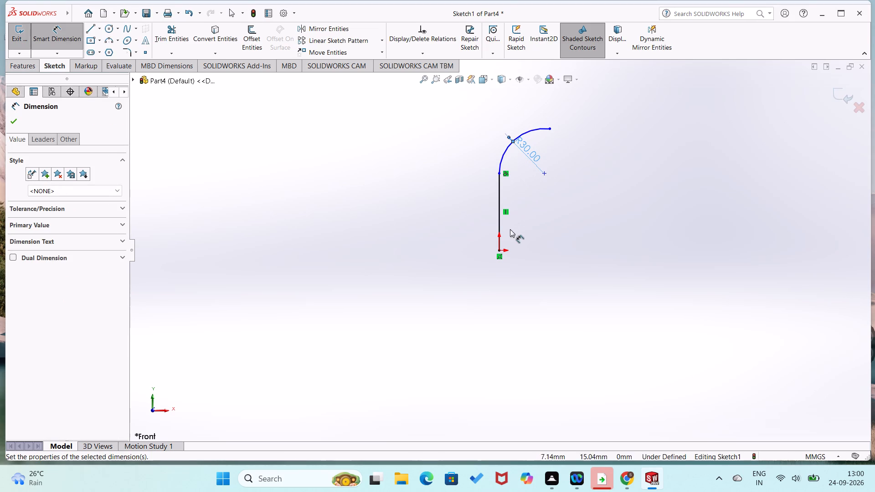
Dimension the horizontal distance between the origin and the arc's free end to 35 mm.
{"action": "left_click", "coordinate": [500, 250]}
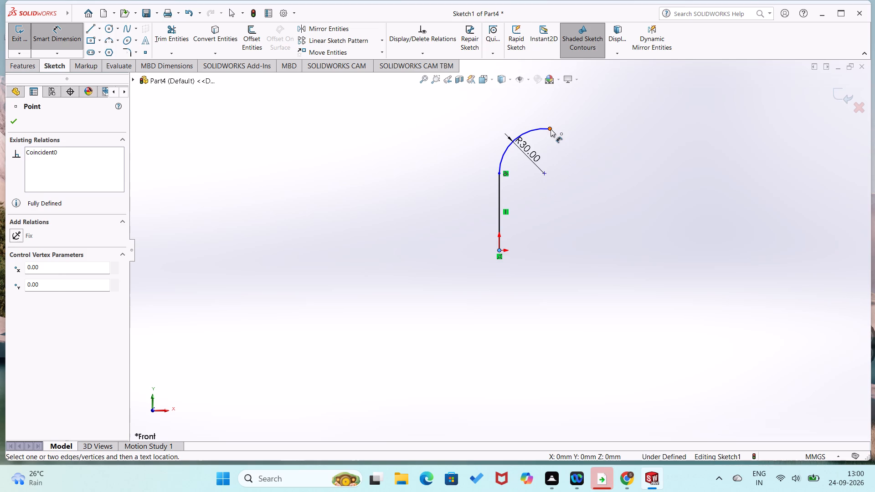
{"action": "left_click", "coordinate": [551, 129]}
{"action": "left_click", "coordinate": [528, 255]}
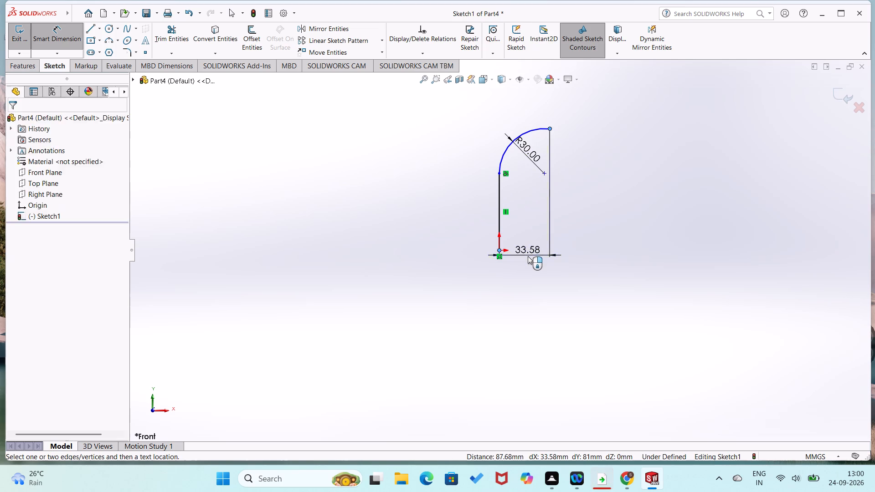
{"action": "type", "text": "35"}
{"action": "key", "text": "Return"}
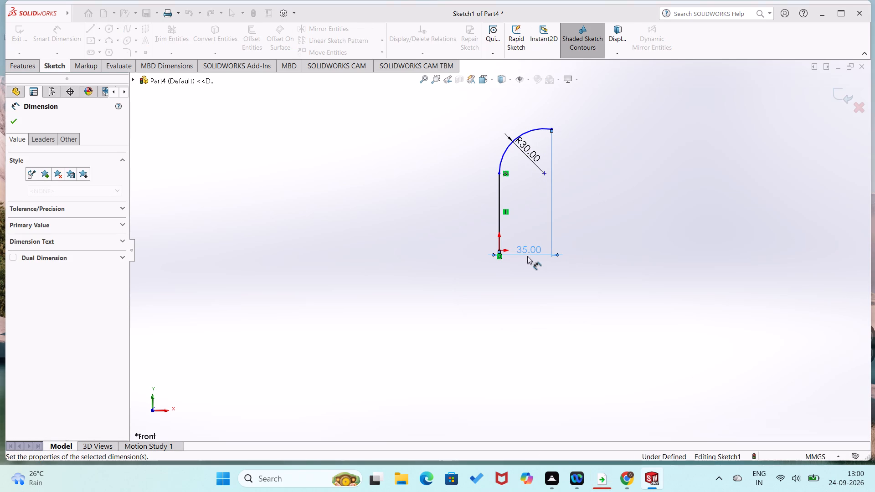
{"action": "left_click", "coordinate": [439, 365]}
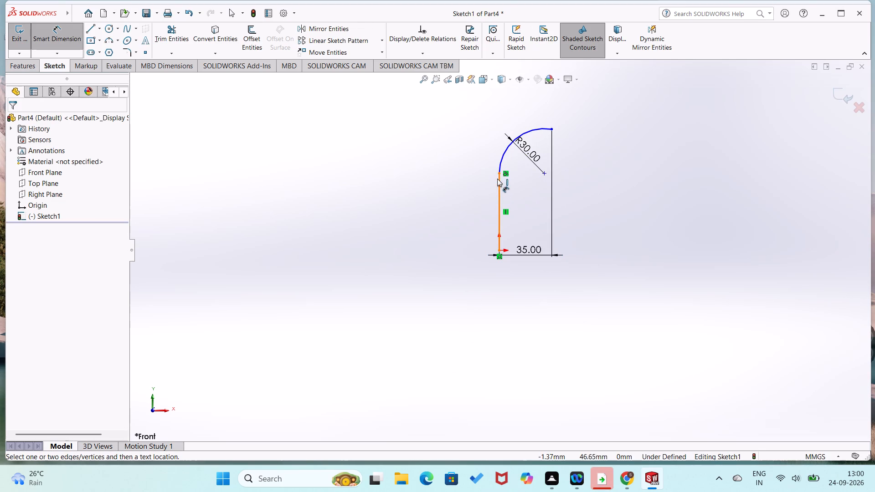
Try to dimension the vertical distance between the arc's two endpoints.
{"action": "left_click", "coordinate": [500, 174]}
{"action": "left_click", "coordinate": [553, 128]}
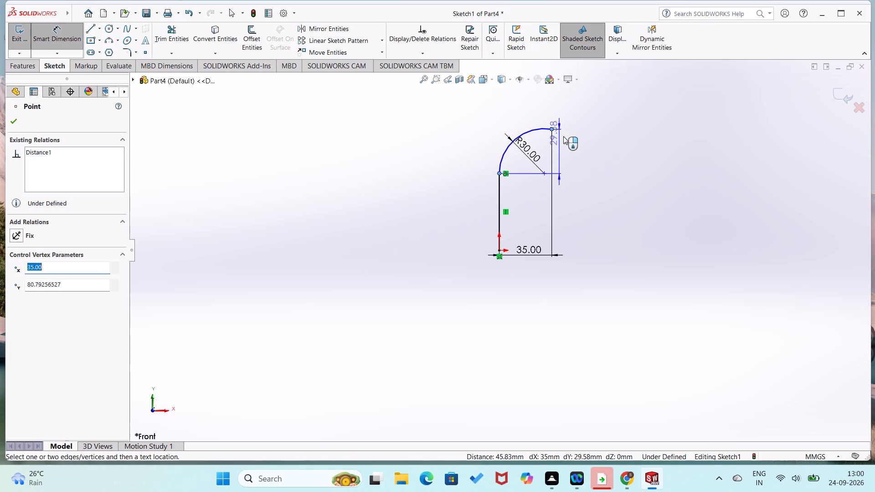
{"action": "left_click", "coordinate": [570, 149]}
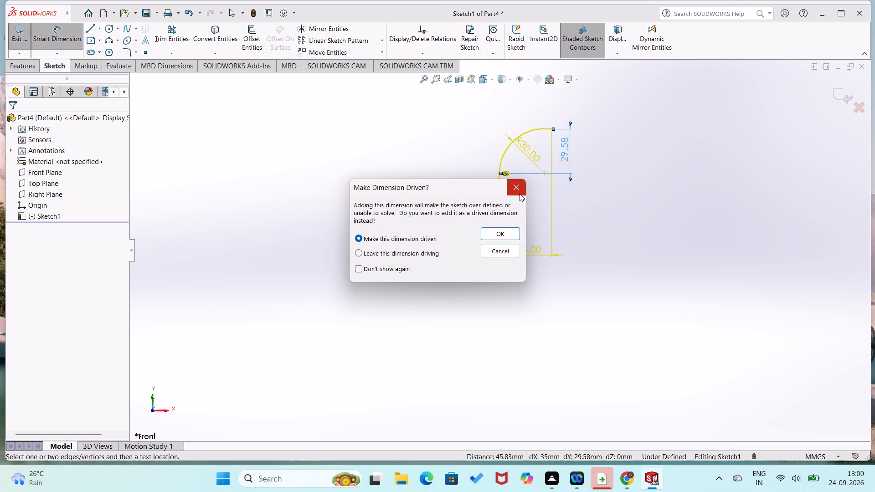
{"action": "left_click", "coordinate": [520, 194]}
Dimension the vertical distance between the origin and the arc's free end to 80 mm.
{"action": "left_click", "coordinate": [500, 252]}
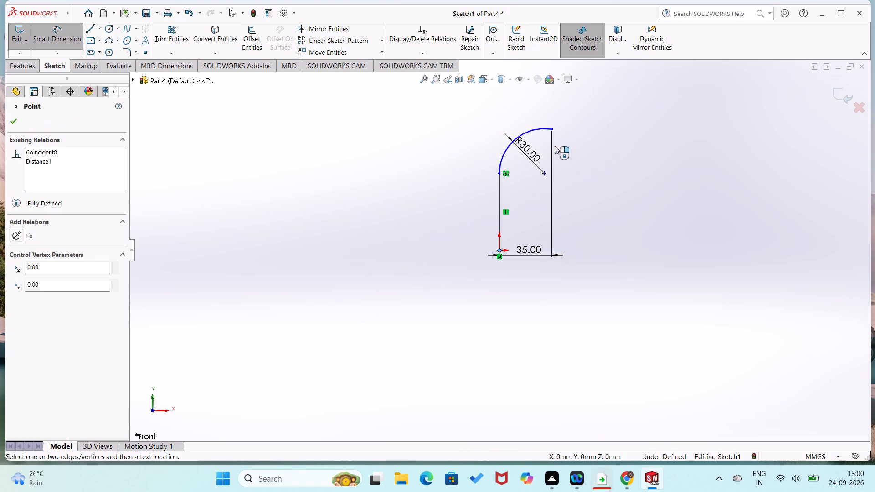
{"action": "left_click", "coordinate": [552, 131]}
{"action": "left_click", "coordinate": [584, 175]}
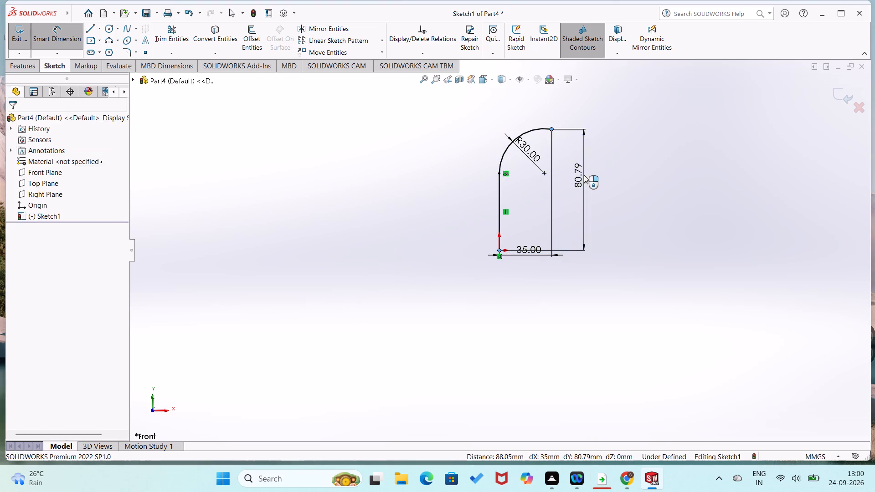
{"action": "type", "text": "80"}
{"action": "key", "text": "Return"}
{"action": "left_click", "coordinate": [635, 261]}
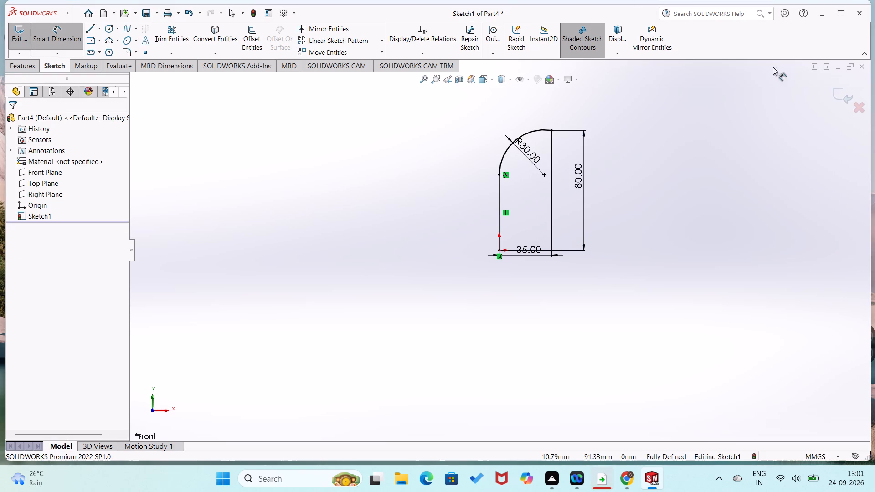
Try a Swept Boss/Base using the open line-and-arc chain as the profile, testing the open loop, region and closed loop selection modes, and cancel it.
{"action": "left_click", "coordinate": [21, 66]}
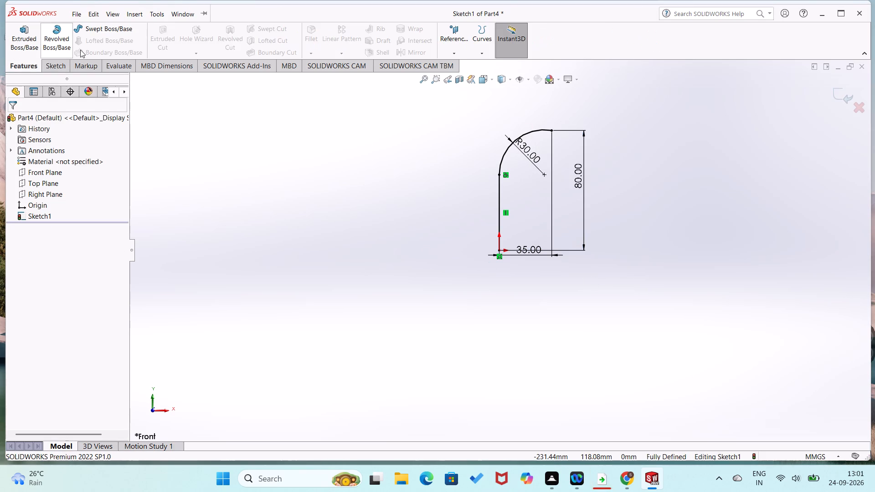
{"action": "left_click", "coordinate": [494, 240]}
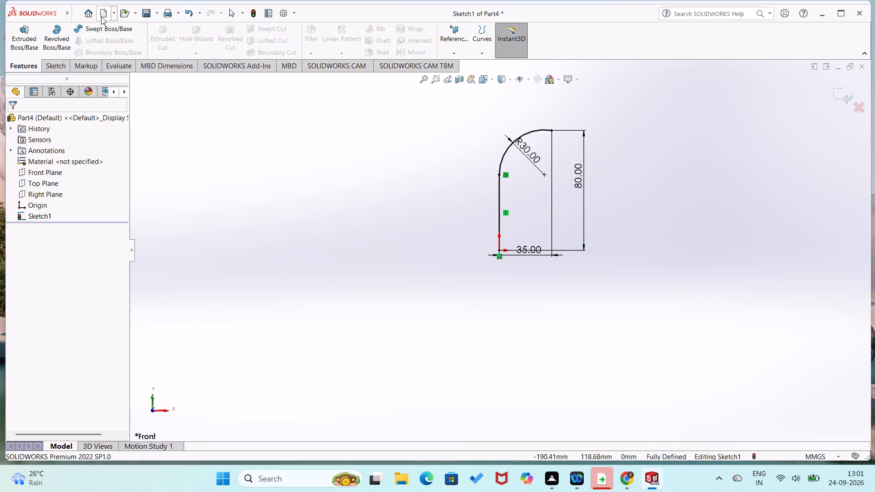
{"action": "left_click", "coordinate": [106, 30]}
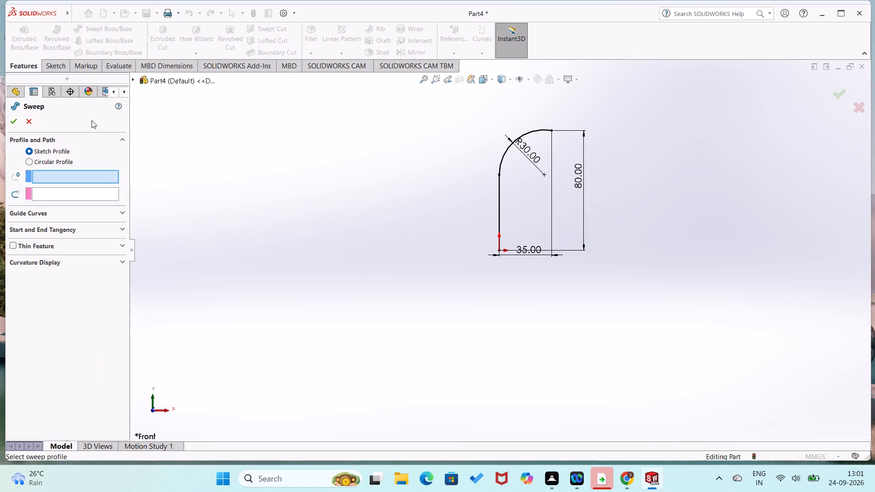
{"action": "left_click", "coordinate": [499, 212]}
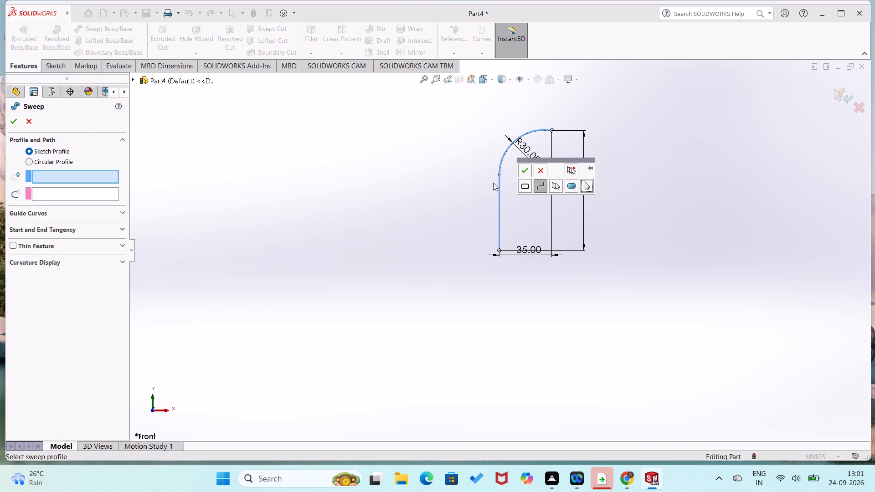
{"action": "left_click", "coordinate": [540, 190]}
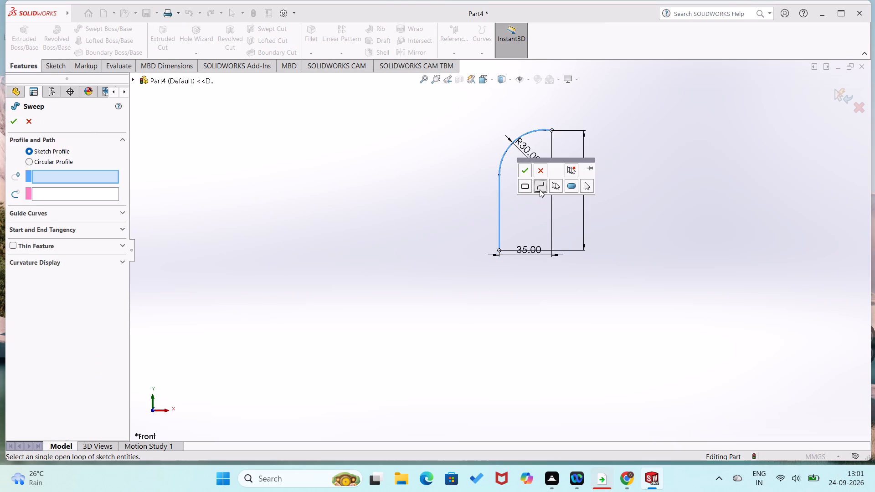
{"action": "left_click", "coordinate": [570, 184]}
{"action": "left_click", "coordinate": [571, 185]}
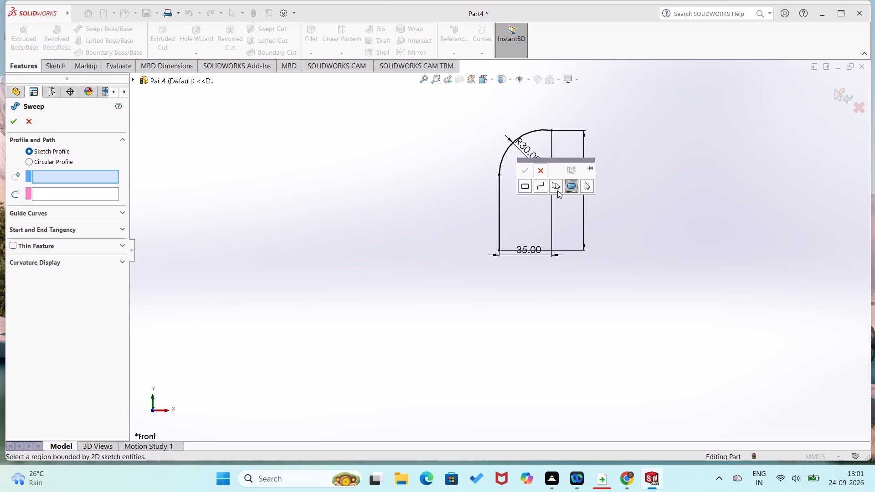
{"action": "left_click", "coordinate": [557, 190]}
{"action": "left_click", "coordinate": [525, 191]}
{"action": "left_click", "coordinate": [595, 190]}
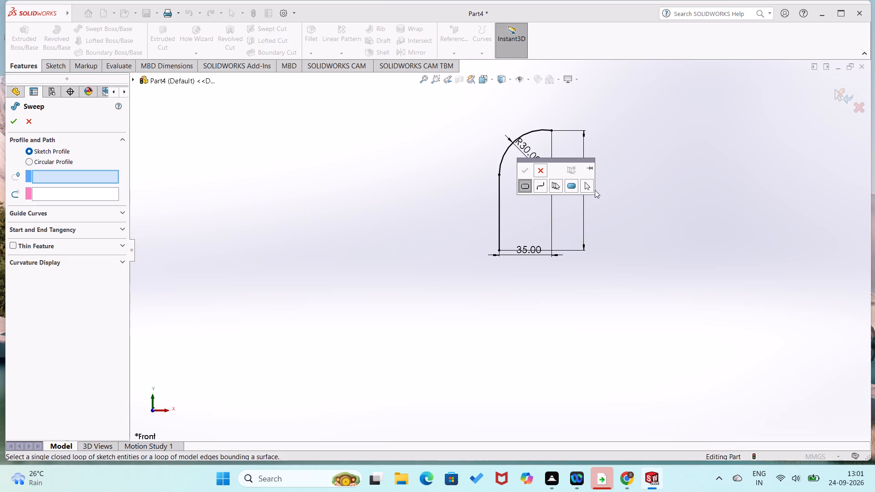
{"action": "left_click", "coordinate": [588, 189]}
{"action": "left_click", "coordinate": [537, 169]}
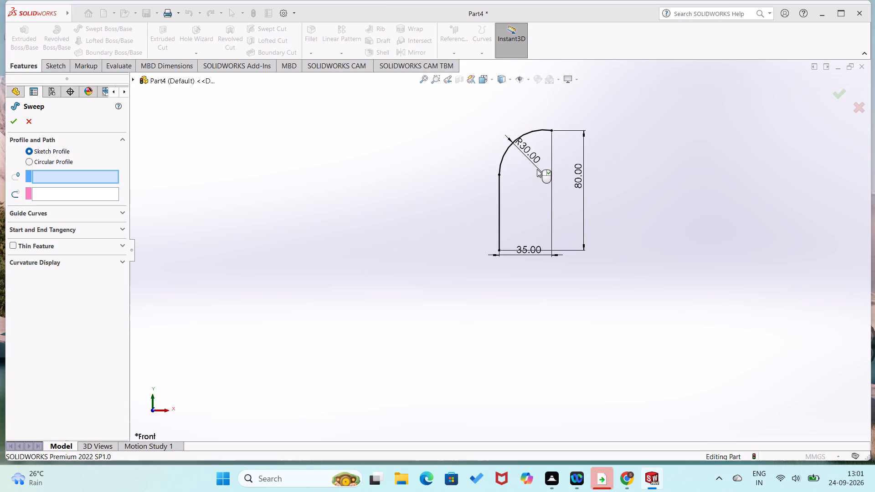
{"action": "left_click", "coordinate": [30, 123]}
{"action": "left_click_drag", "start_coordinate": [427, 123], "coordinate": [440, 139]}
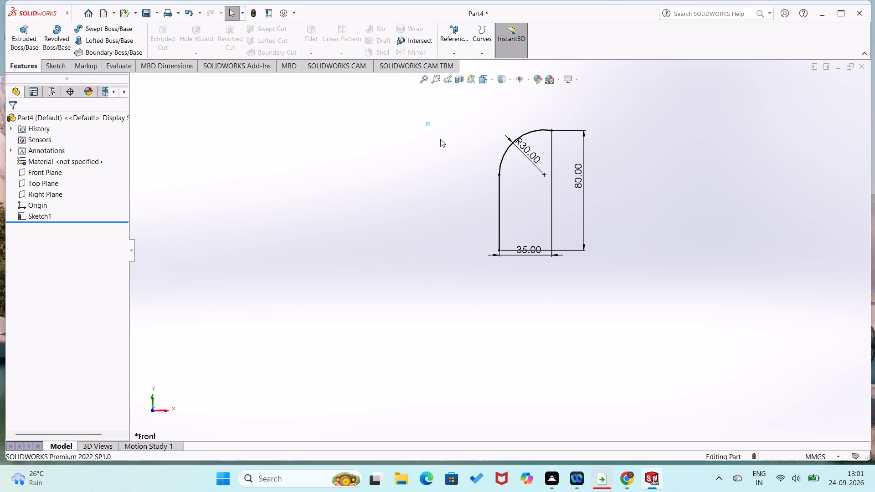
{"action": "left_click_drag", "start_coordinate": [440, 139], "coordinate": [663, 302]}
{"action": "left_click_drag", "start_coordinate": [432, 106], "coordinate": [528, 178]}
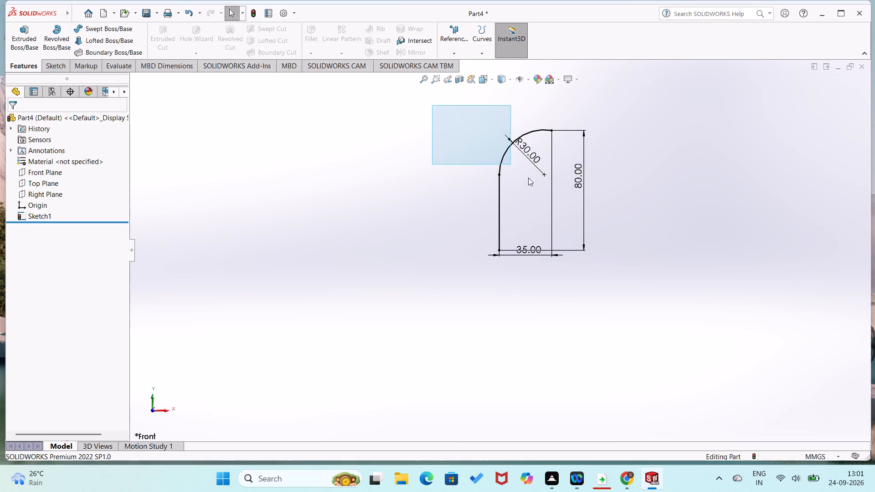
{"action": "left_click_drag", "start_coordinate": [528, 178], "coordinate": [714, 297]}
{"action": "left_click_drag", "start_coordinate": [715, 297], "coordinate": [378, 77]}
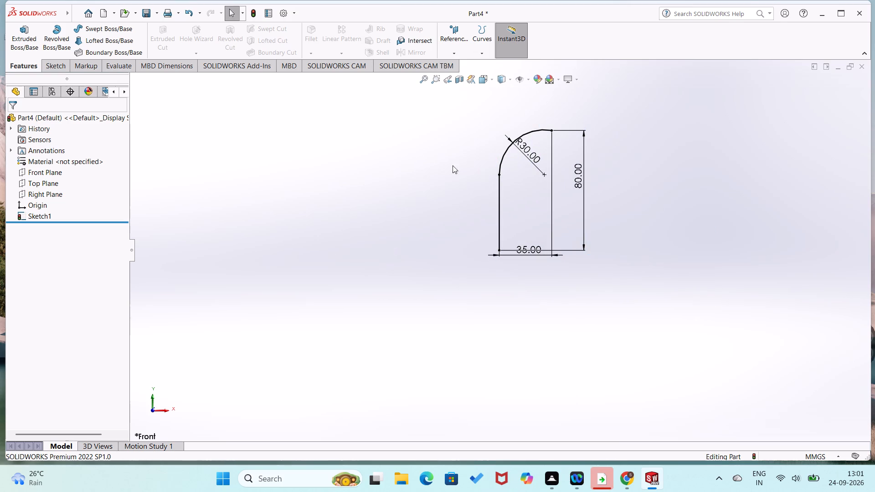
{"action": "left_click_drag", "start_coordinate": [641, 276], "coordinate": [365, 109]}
Undo all the sketch work, including the dimensions, the arc, the vertical line and the sketch itself.
{"action": "key", "text": "ctrl+z"}
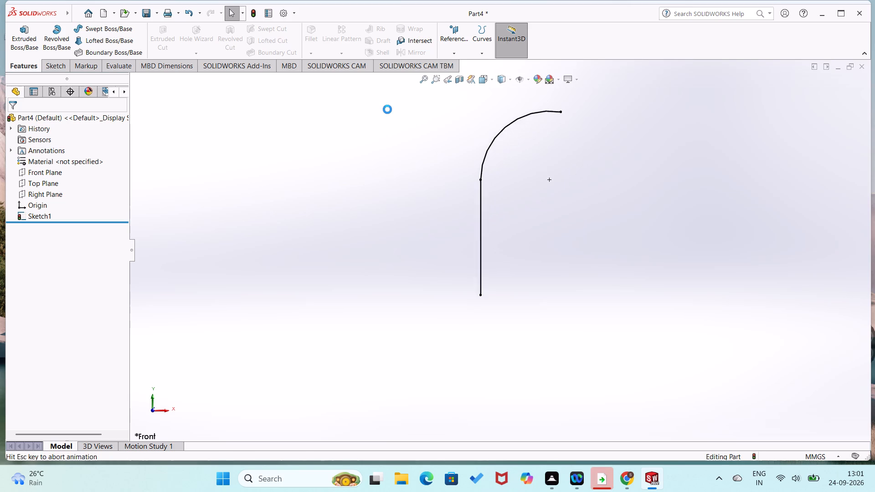
{"action": "key", "text": "ctrl+z"}
{"action": "key", "text": "ctrl+z"}
{"action": "key", "text": "ctrl+z"}
{"action": "key", "text": "ctrl+z"}
{"action": "key", "text": "ctrl+z"}
{"action": "key", "text": "ctrl+z"}
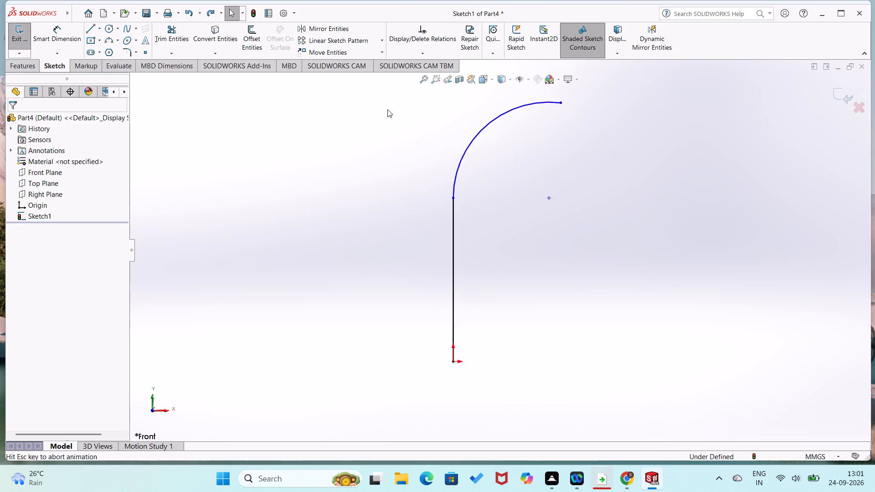
{"action": "key", "text": "ctrl+z"}
{"action": "key", "text": "ctrl+z"}
{"action": "key", "text": "ctrl+z"}
{"action": "key", "text": "ctrl+z"}
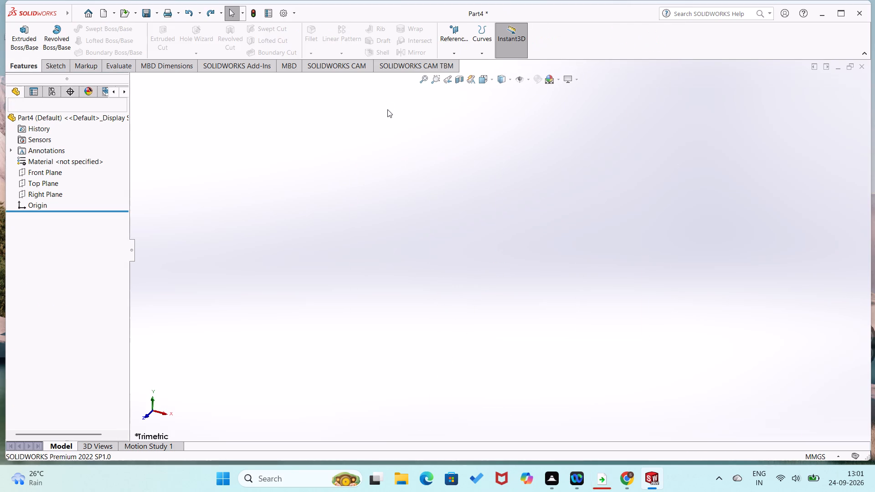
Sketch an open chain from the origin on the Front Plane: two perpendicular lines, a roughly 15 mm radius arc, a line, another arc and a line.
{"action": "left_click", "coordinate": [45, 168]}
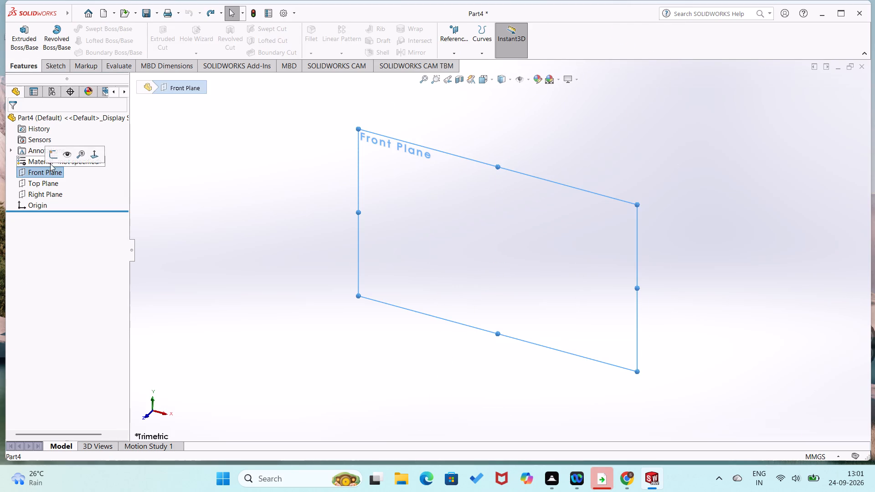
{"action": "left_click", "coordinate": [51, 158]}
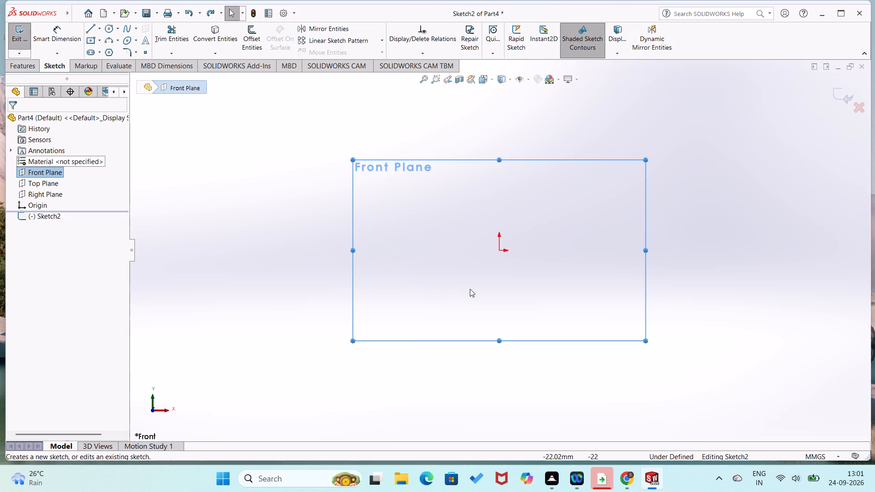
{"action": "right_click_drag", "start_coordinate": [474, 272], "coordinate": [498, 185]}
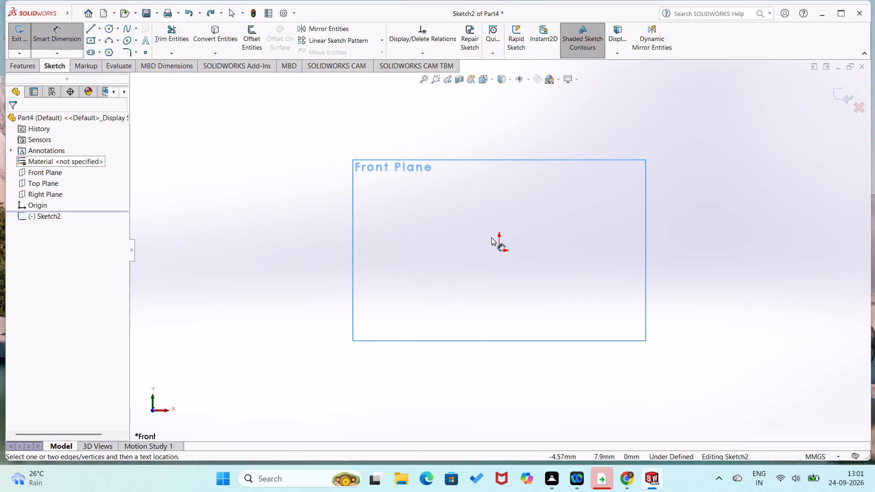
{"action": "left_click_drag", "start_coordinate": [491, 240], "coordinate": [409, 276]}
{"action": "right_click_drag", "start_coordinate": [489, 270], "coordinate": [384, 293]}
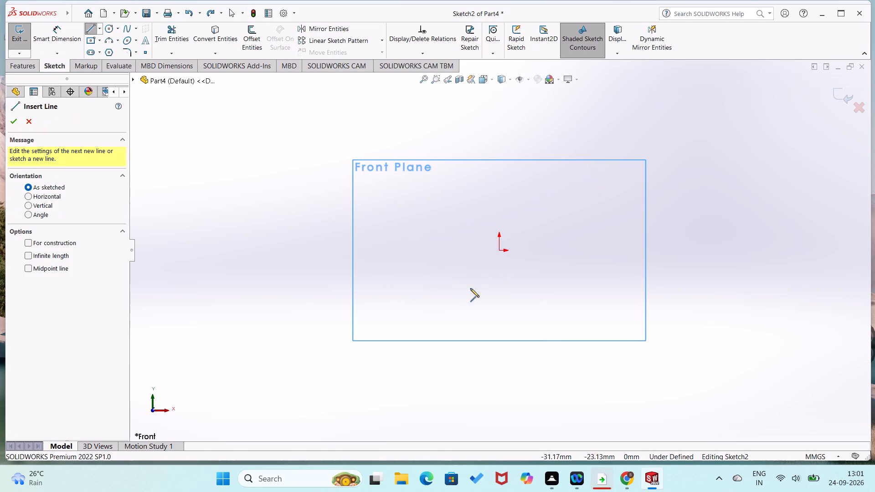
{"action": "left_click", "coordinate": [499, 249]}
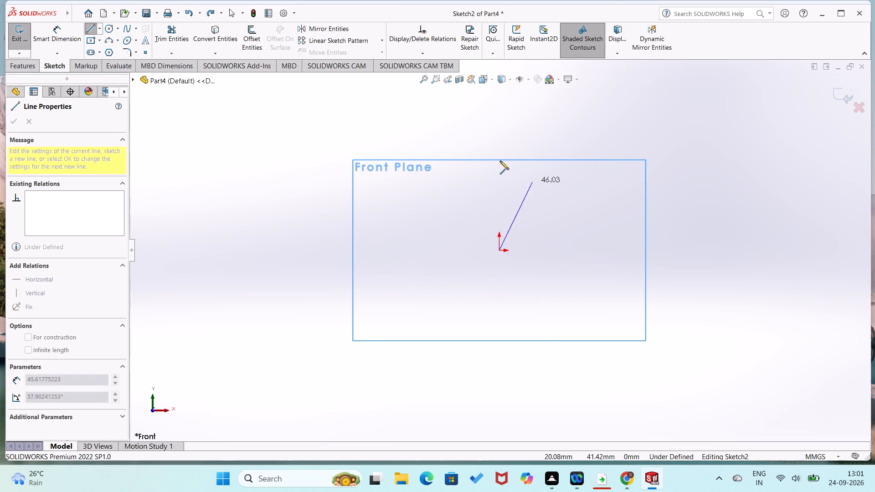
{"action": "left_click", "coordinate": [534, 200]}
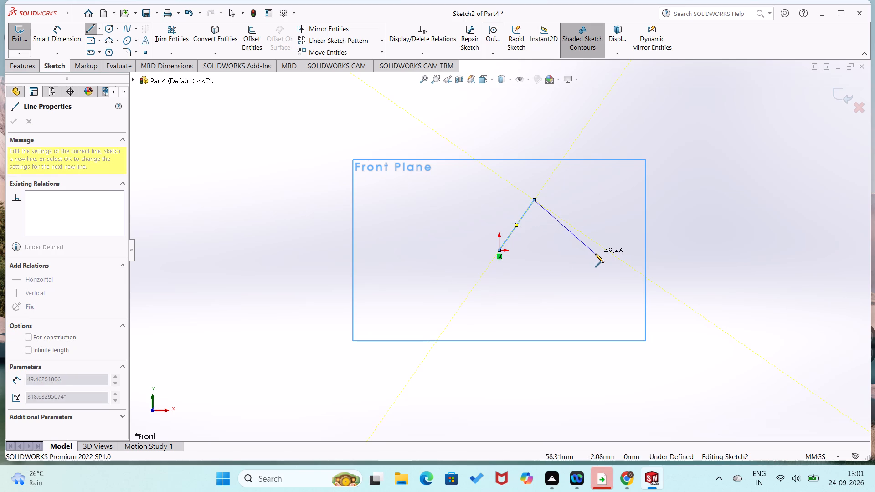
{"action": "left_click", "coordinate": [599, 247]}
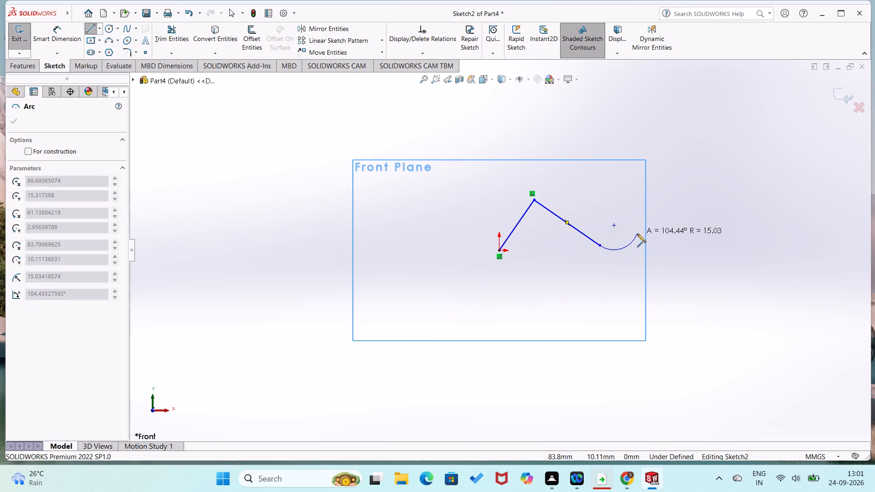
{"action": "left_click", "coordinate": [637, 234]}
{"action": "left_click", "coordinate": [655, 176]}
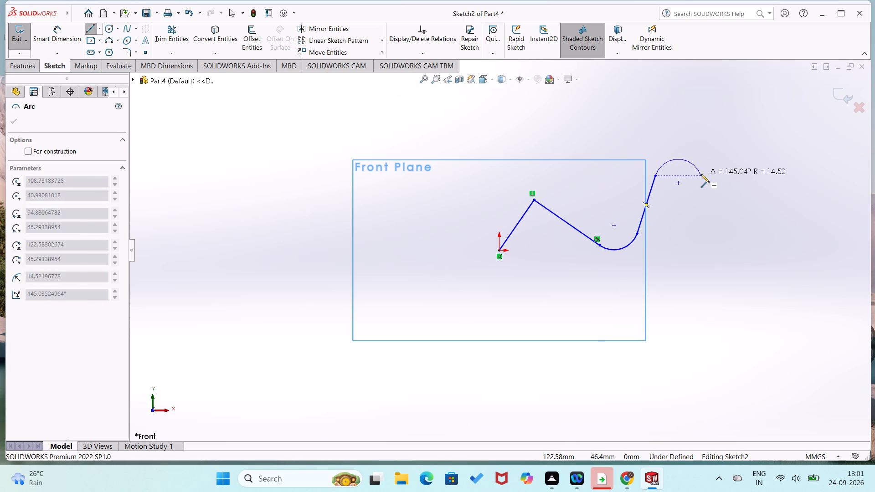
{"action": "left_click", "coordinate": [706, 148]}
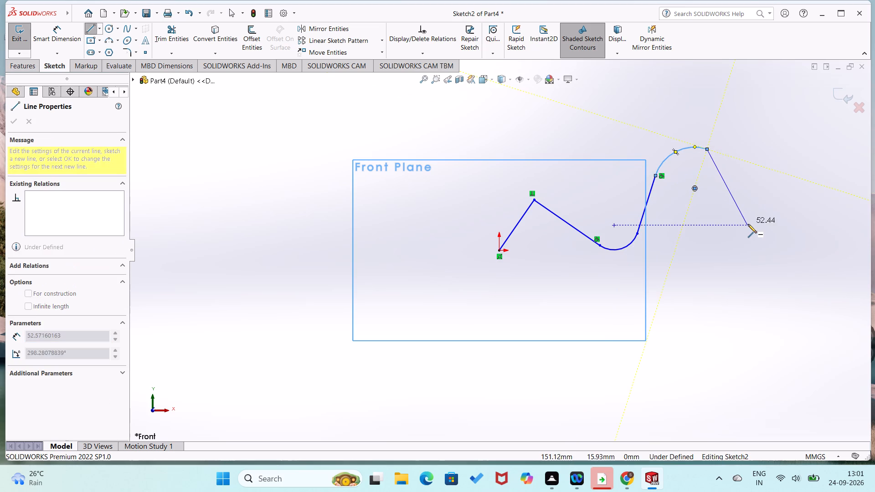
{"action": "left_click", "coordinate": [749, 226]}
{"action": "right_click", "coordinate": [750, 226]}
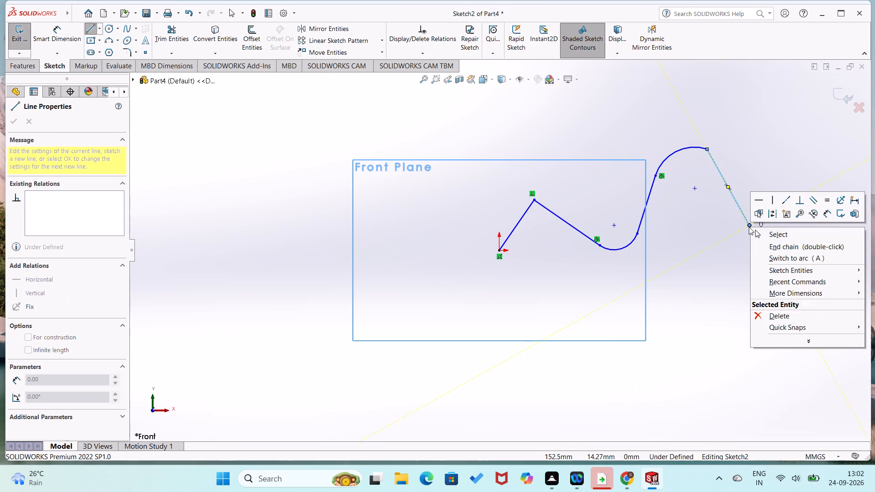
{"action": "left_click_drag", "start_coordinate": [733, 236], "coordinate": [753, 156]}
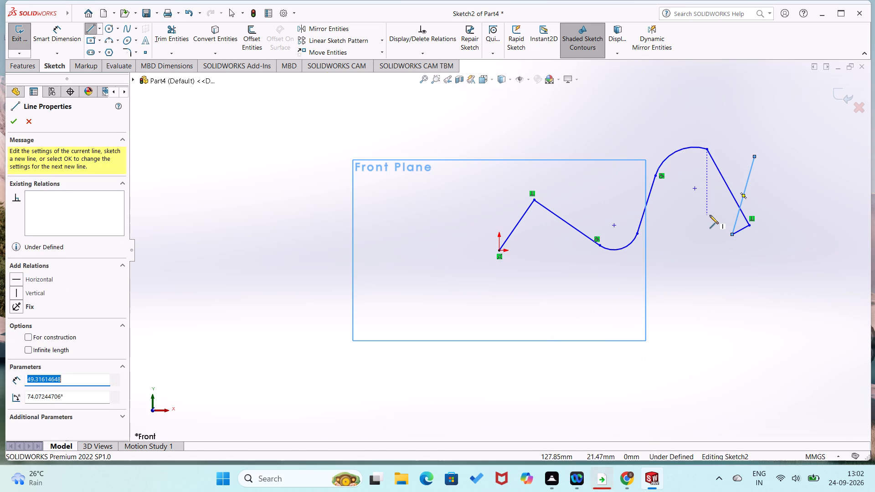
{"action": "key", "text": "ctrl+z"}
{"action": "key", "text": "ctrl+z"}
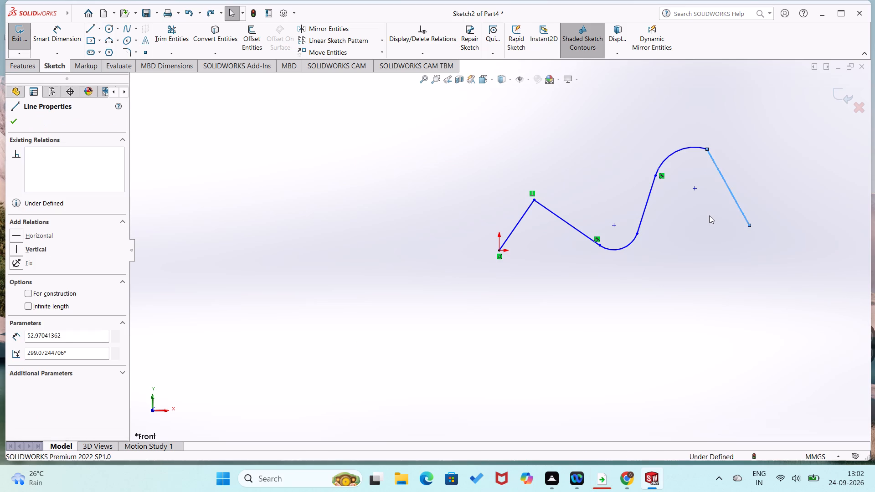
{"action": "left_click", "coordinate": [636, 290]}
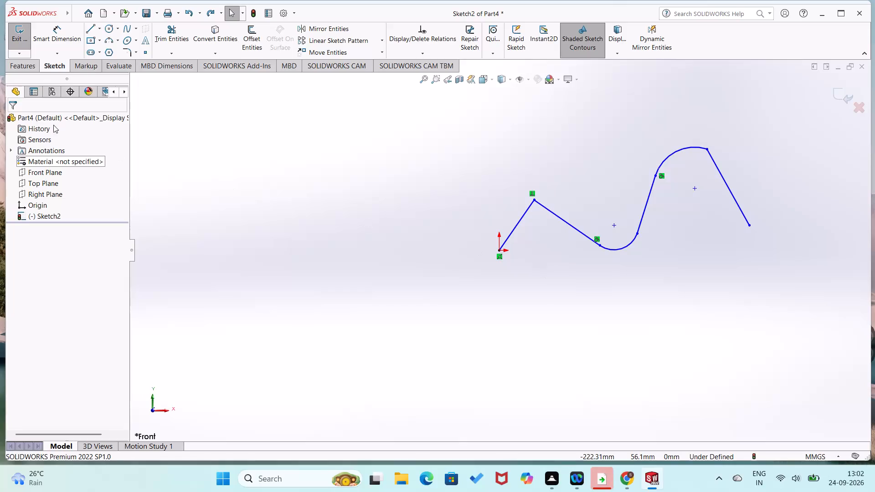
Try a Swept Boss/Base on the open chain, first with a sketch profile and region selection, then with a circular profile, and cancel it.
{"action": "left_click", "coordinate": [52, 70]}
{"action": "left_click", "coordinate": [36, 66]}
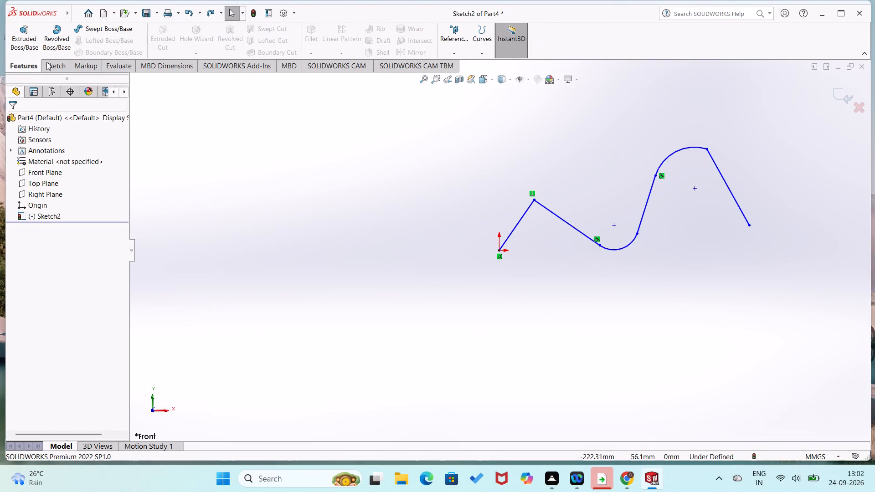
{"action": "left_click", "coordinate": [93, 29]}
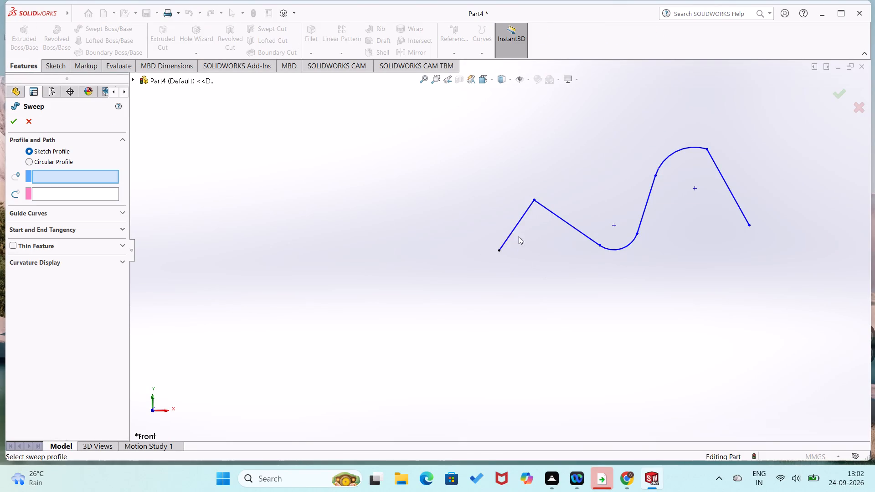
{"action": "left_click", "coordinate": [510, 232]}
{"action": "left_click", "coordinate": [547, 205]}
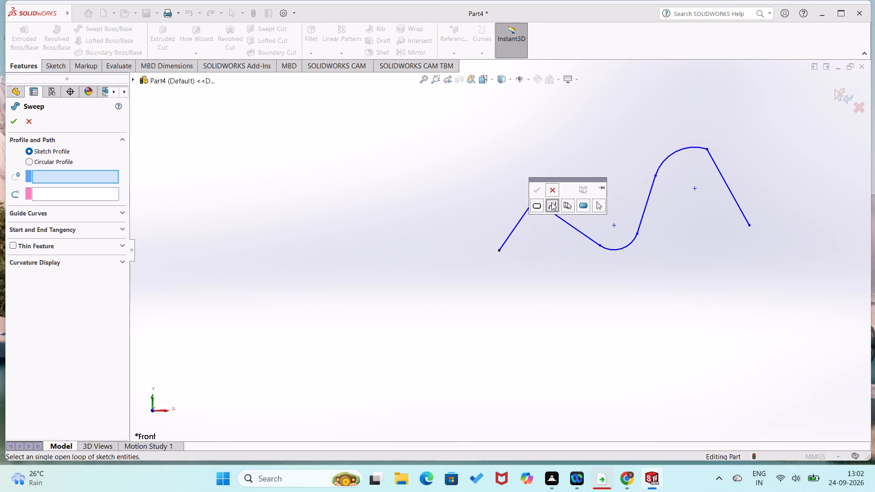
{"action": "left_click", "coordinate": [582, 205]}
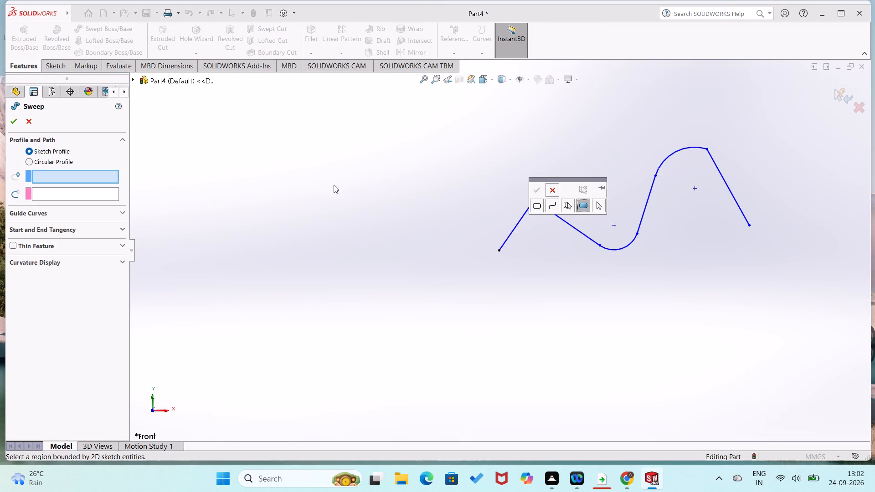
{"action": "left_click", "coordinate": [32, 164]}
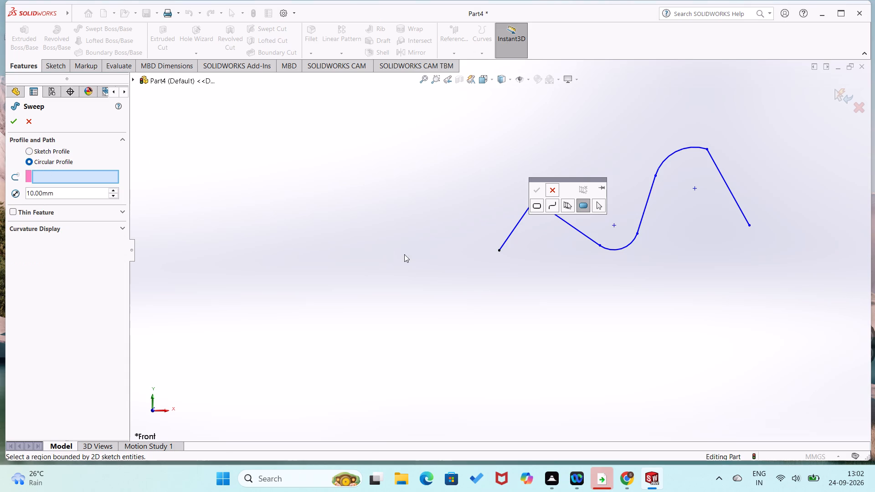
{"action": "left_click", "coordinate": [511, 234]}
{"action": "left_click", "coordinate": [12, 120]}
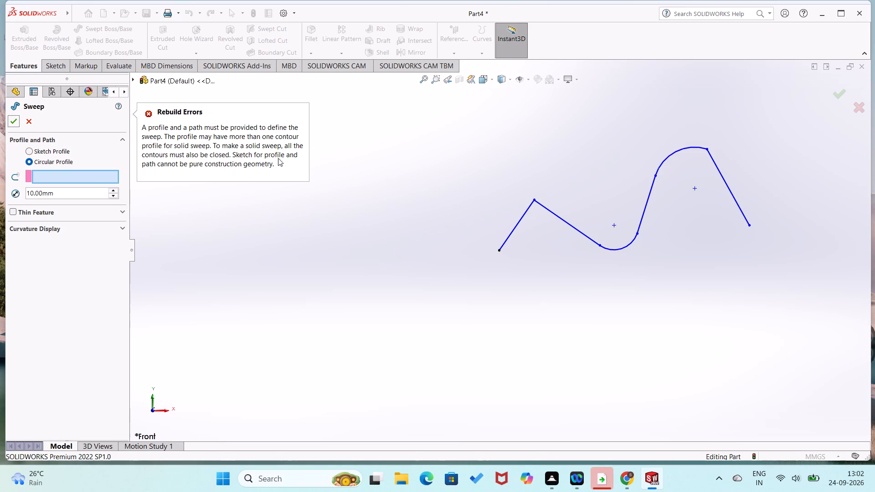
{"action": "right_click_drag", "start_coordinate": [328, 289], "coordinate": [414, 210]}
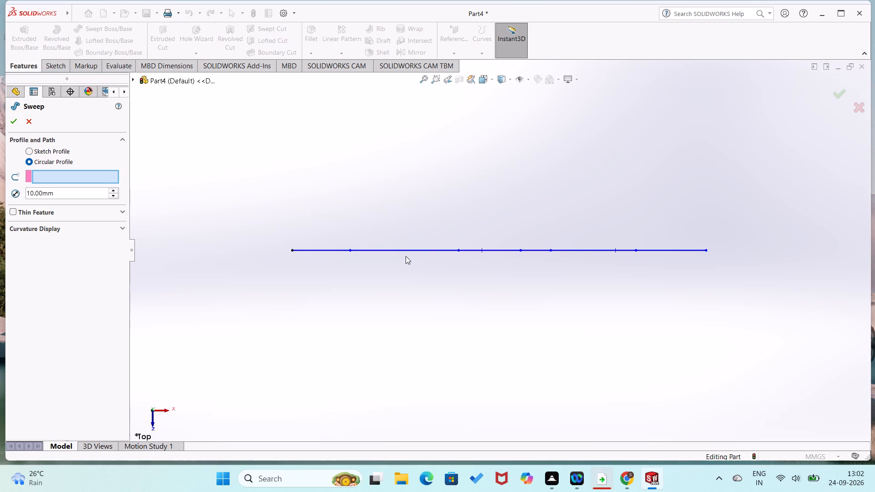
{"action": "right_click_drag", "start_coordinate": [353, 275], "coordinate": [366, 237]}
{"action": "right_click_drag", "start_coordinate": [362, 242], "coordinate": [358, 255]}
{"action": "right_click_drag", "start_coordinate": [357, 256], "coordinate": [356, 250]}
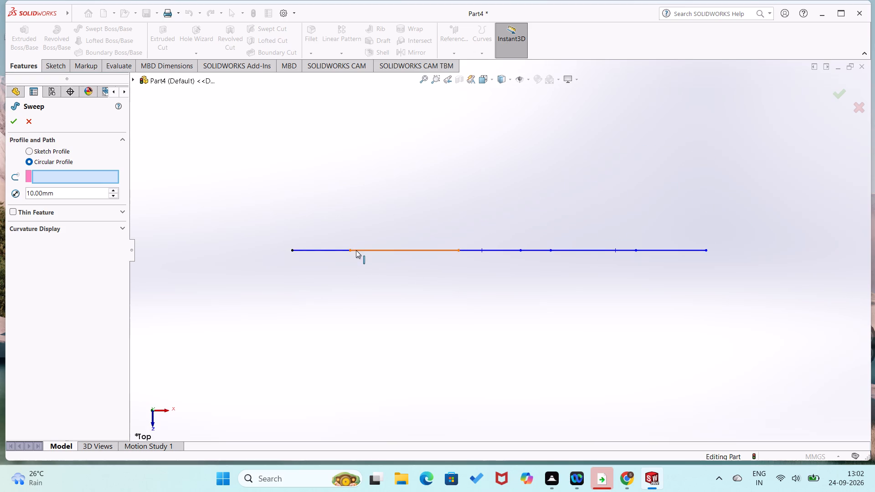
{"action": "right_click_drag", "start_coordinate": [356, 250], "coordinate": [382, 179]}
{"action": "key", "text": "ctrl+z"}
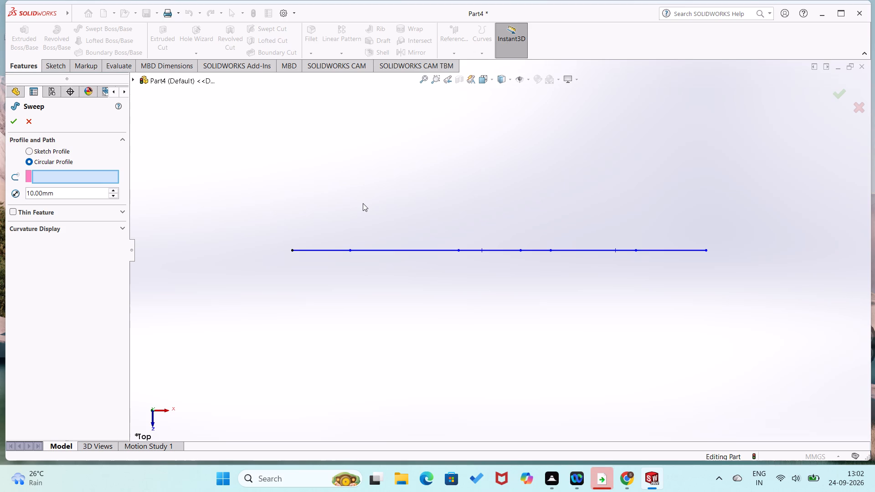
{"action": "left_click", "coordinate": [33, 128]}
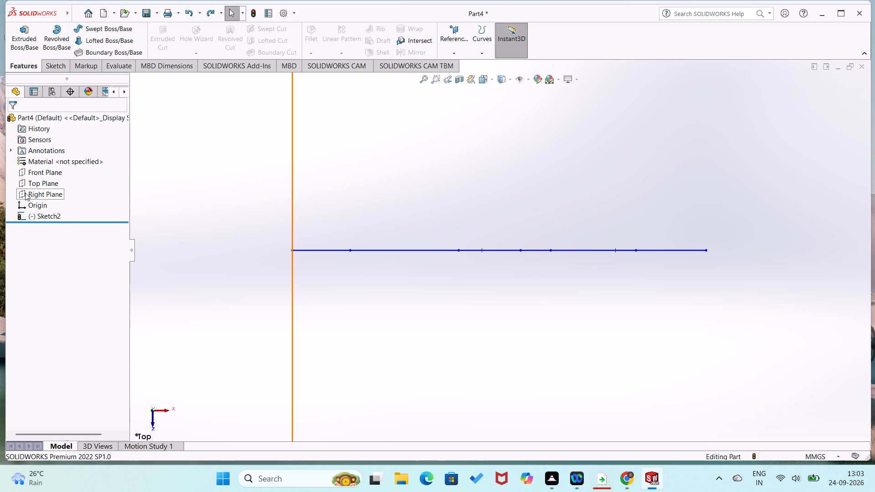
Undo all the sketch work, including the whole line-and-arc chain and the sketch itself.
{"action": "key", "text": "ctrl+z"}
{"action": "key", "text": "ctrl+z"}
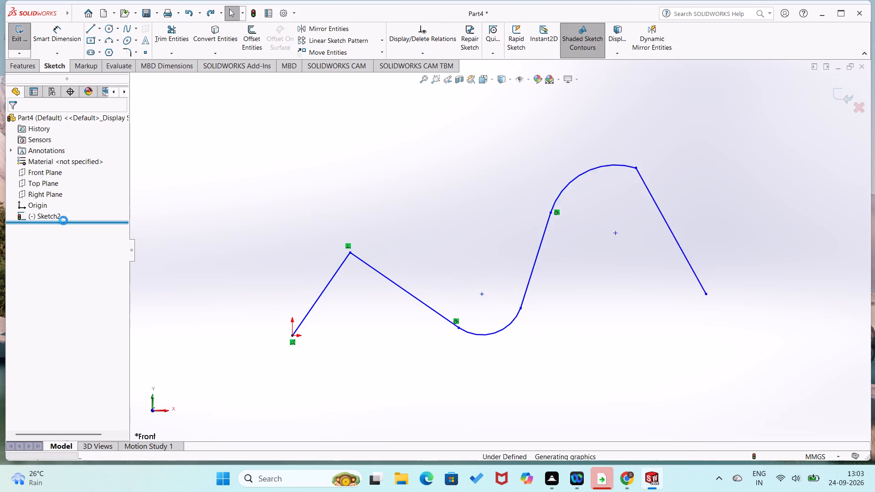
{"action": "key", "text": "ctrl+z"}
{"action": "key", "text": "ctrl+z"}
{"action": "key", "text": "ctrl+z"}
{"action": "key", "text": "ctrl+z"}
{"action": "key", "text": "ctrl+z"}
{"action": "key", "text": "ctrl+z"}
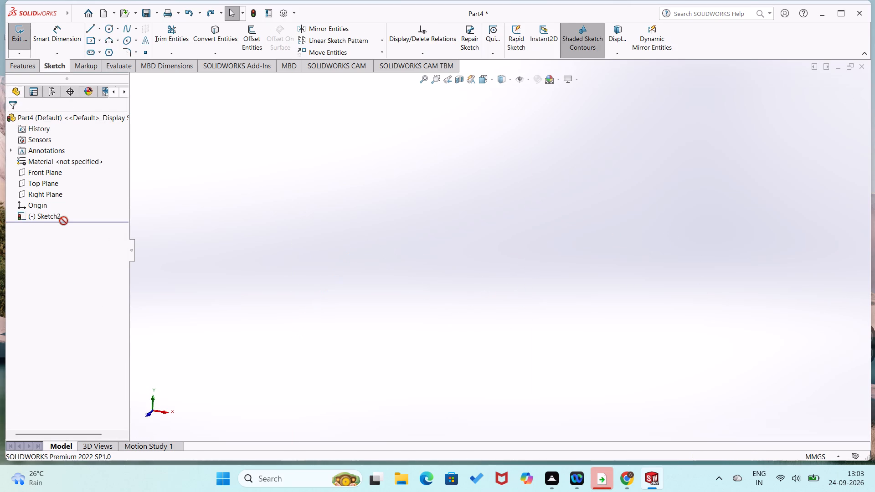
Start a new sketch on the Front Plane and draw a horizontal line about 135 mm long from the origin.
{"action": "left_click", "coordinate": [47, 169]}
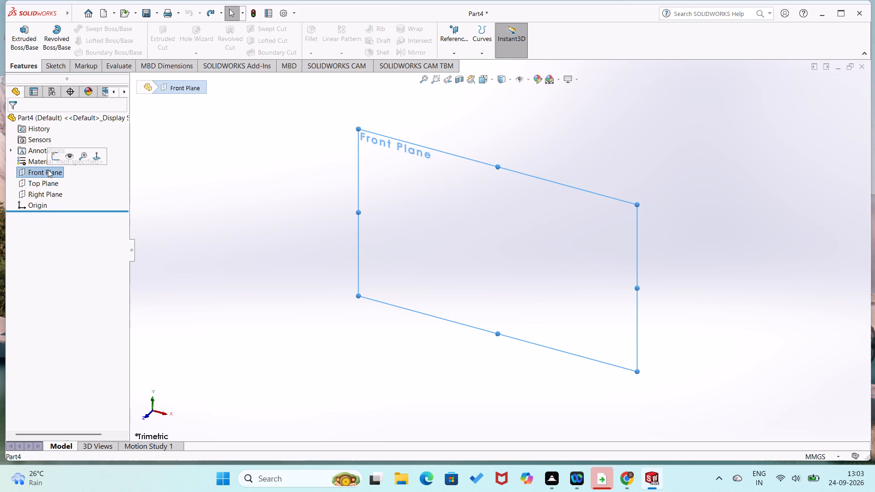
{"action": "left_click", "coordinate": [57, 160]}
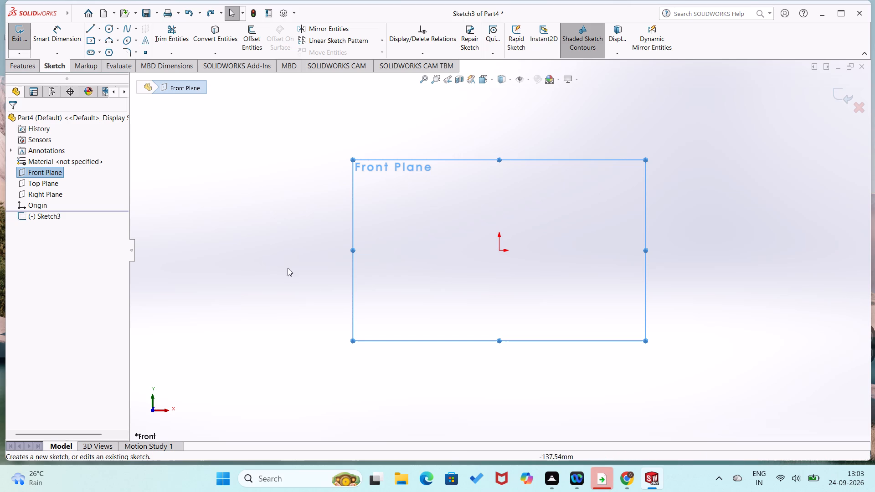
{"action": "right_click_drag", "start_coordinate": [393, 261], "coordinate": [283, 319]}
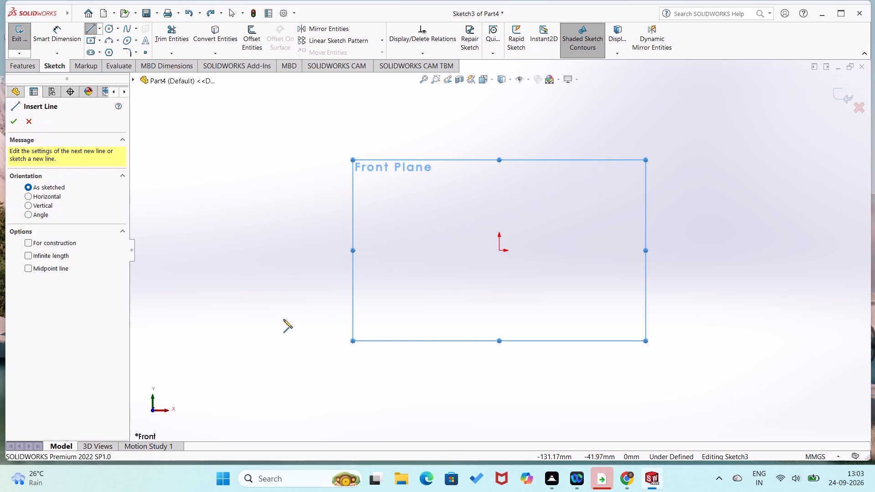
{"action": "left_click", "coordinate": [498, 252]}
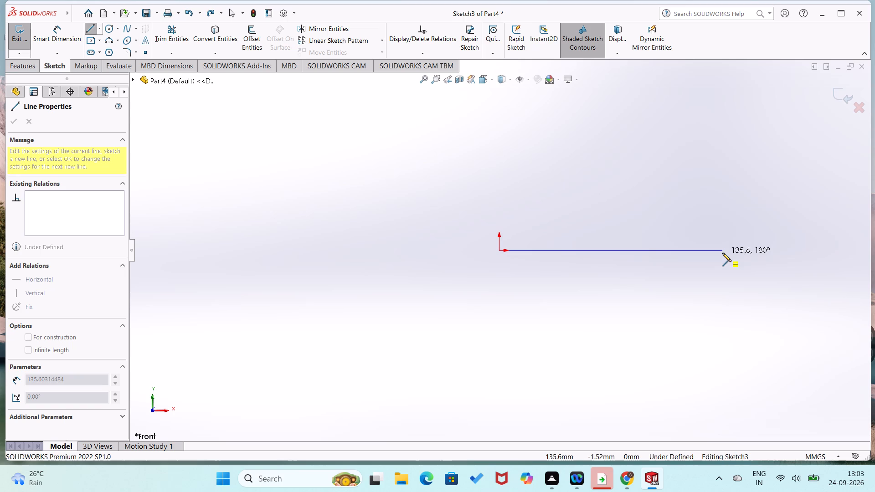
{"action": "left_click", "coordinate": [721, 251]}
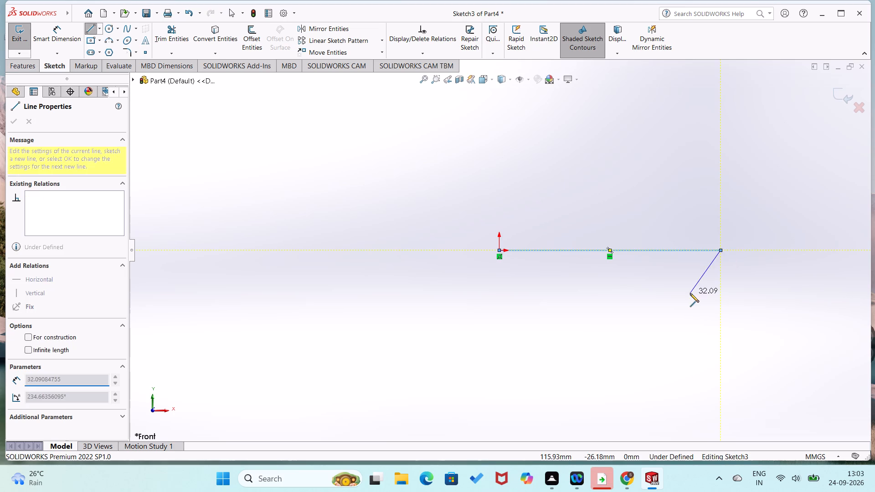
{"action": "right_click_drag", "start_coordinate": [690, 293], "coordinate": [701, 234]}
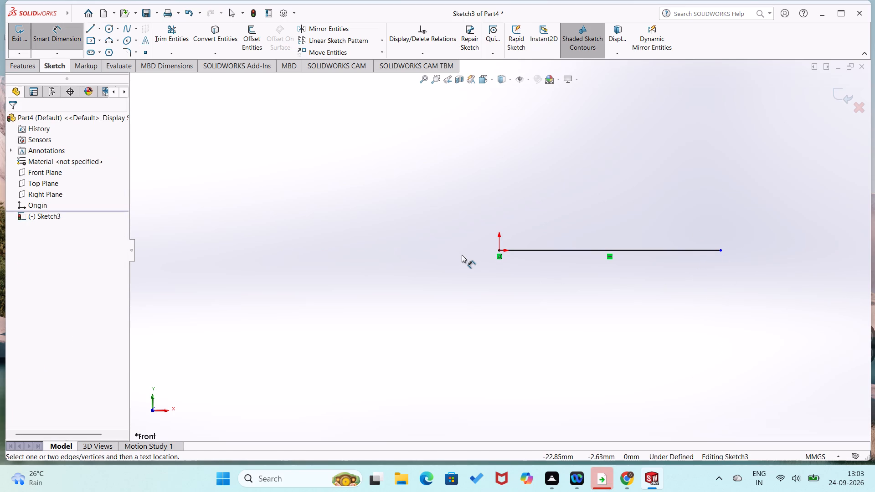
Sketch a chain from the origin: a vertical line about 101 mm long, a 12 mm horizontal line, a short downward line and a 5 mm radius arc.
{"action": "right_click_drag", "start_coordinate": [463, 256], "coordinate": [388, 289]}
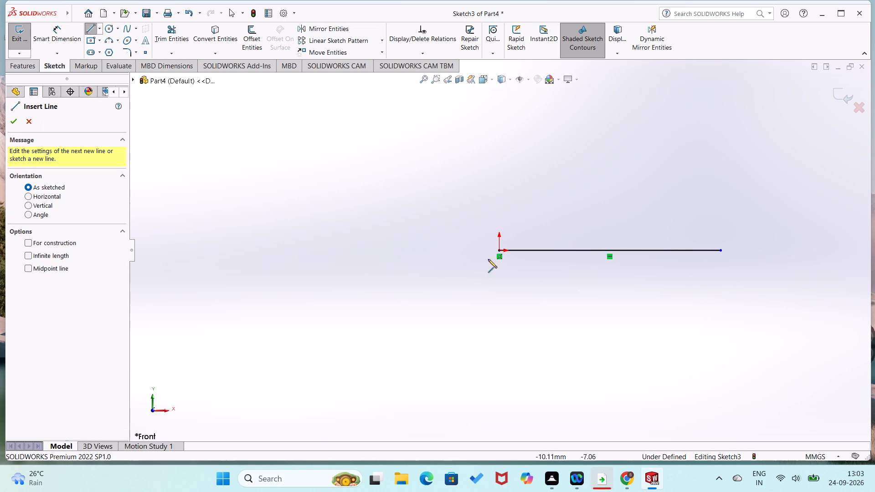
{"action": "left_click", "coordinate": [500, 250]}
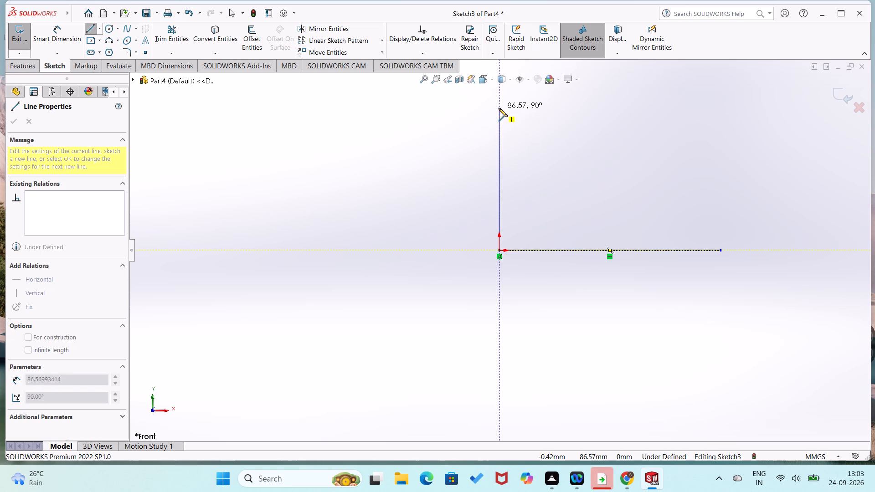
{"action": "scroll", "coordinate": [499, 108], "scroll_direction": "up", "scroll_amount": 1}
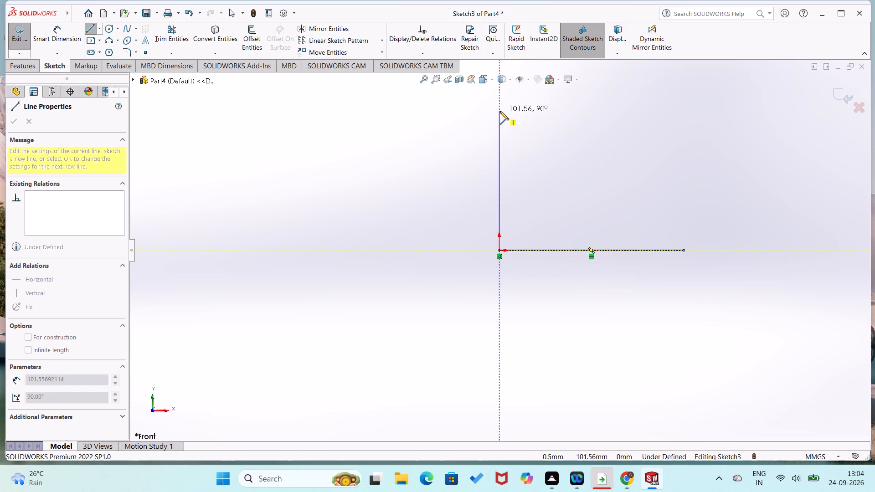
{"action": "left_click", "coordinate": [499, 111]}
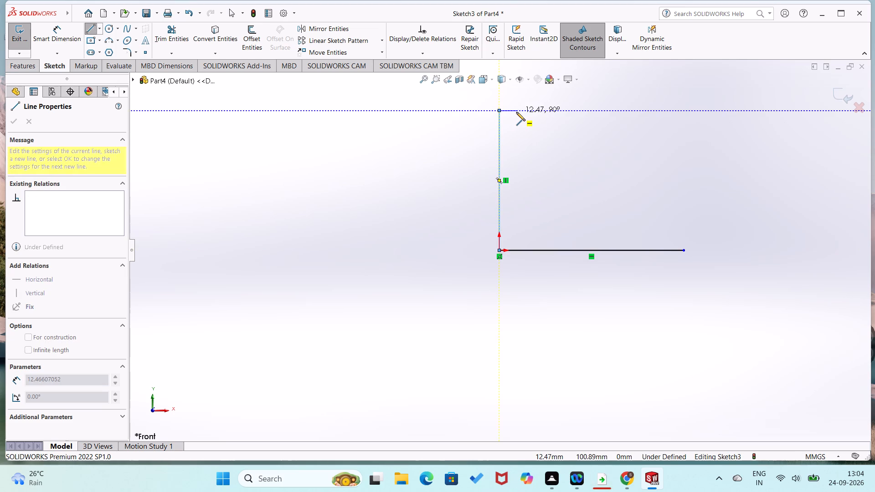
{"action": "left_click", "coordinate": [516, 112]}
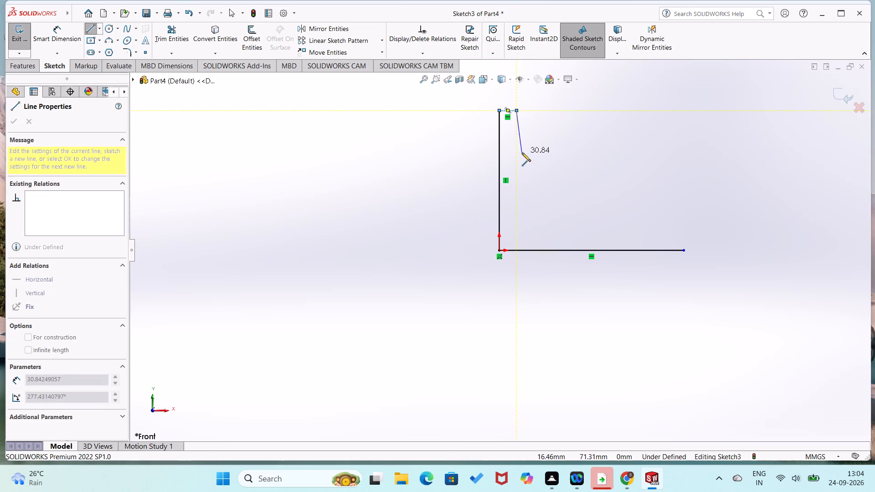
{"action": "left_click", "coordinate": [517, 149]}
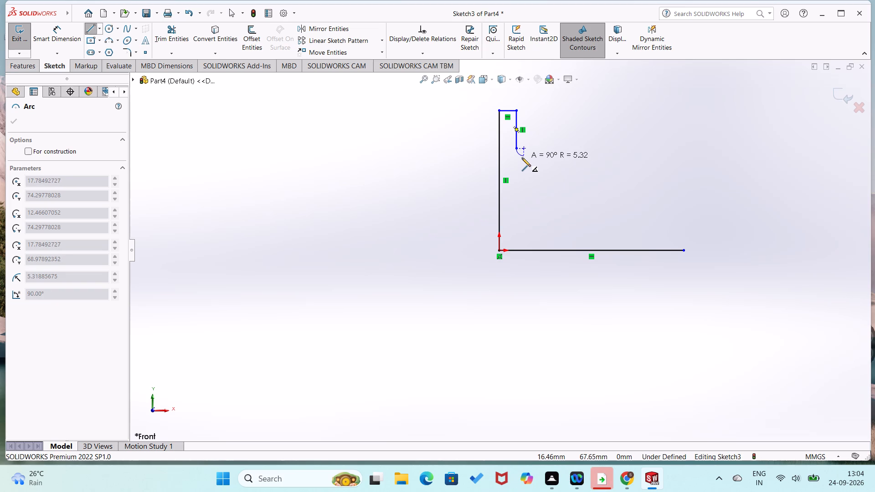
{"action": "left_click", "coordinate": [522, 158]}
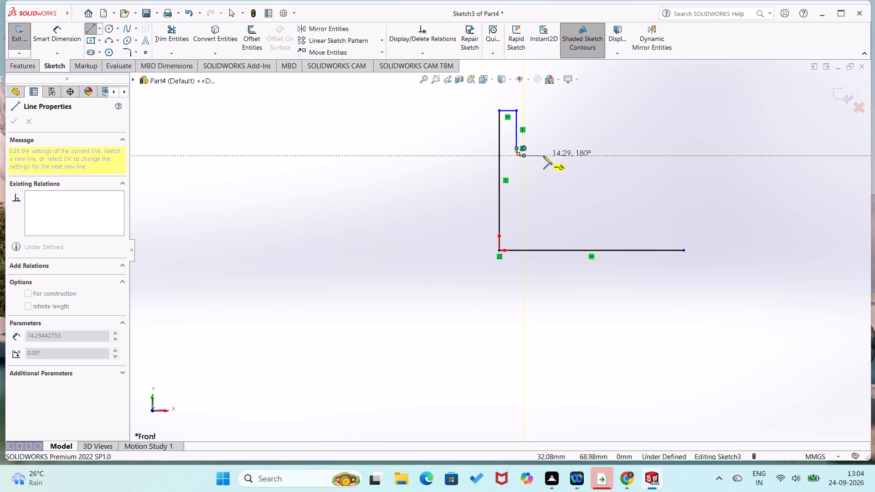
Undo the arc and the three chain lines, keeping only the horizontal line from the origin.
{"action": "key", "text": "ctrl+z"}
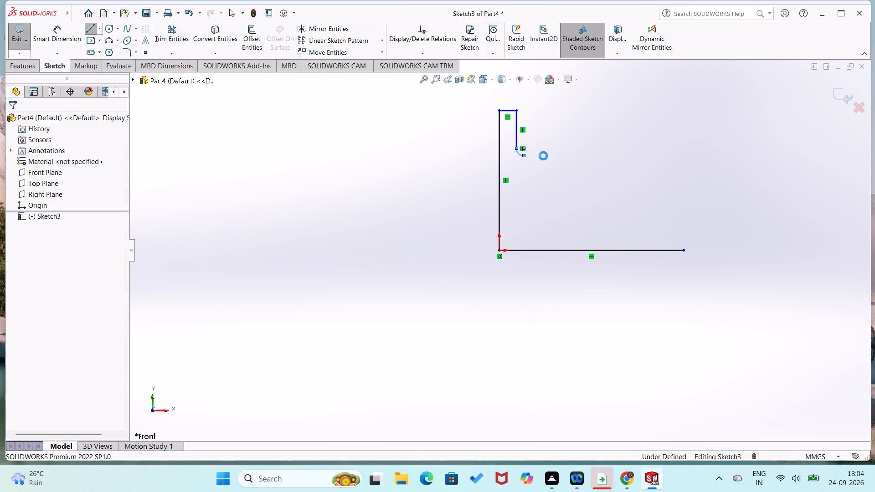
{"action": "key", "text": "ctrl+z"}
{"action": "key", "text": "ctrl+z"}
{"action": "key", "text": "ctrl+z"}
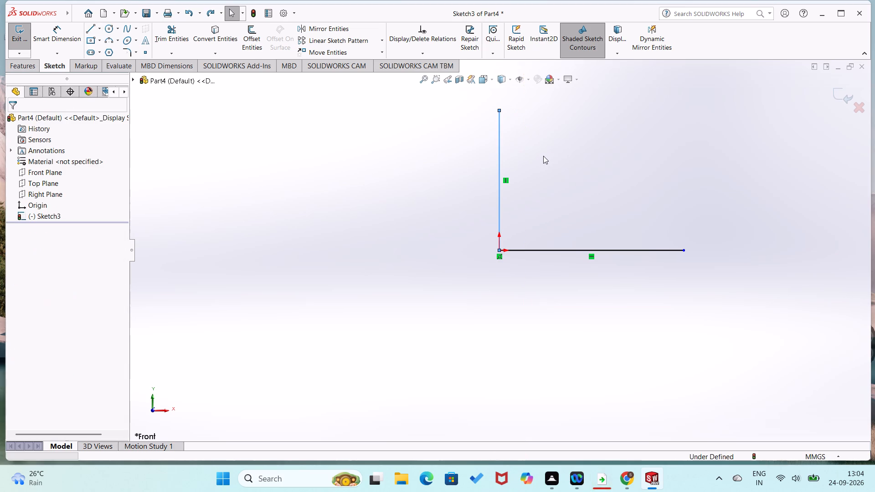
Turn on Dynamic Mirror Entities about the horizontal line.
{"action": "left_click", "coordinate": [658, 38]}
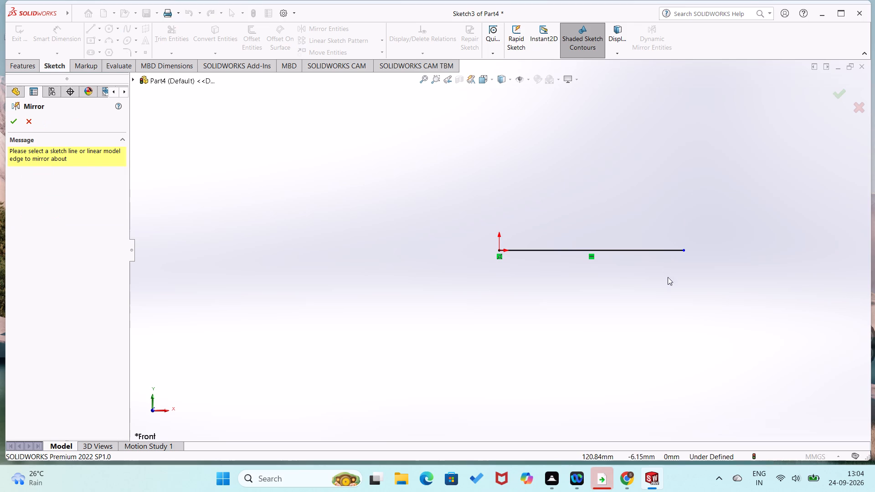
{"action": "left_click", "coordinate": [674, 249]}
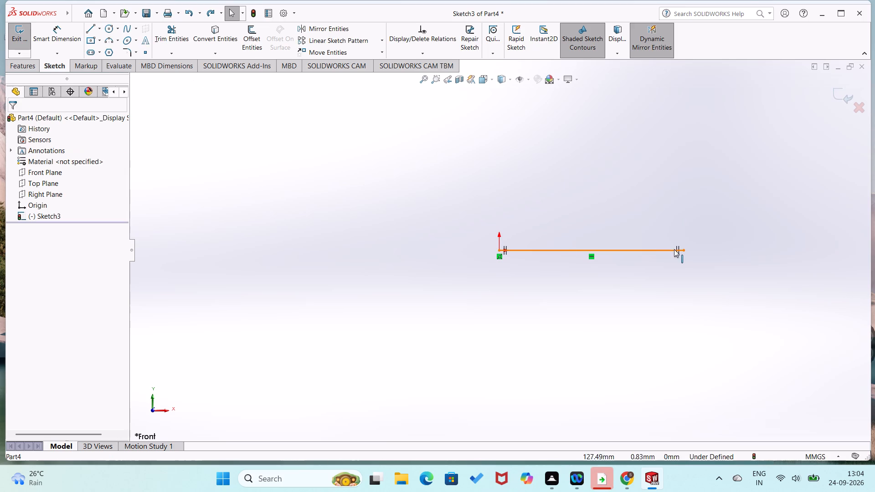
Sketch the stepped flange outline from the origin: about 92 mm up, 11 mm across, then two downward steps with arcs of about 10 and 5.5 mm radius.
{"action": "right_click_drag", "start_coordinate": [504, 198], "coordinate": [383, 207]}
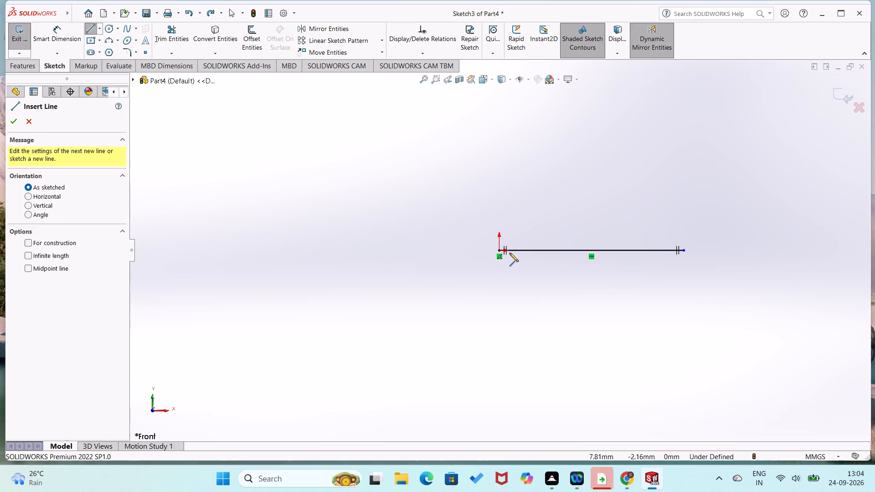
{"action": "left_click", "coordinate": [497, 250]}
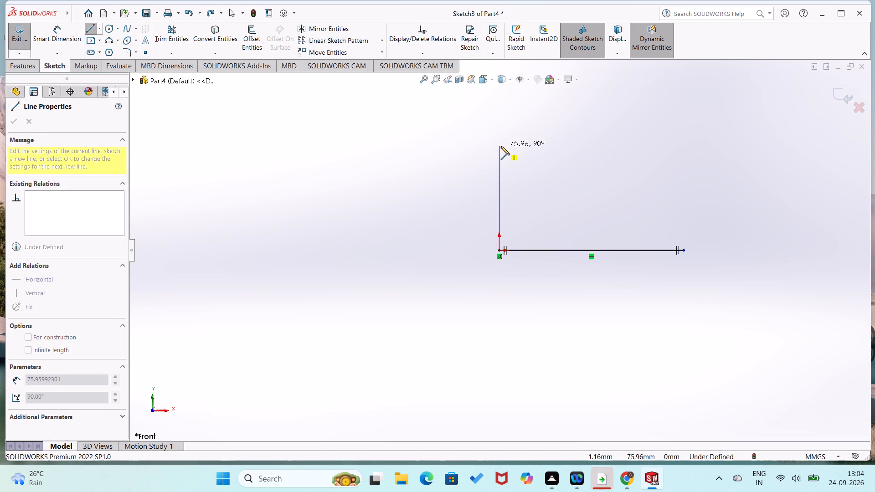
{"action": "left_click", "coordinate": [500, 123]}
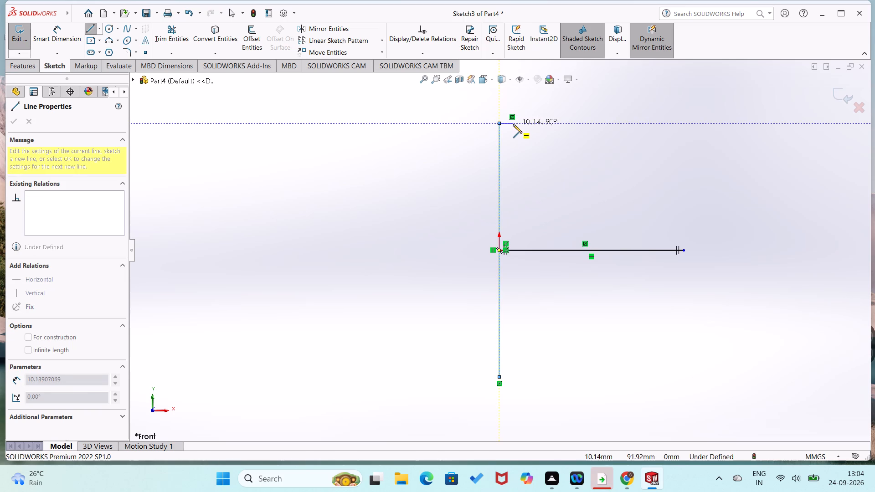
{"action": "left_click", "coordinate": [514, 124]}
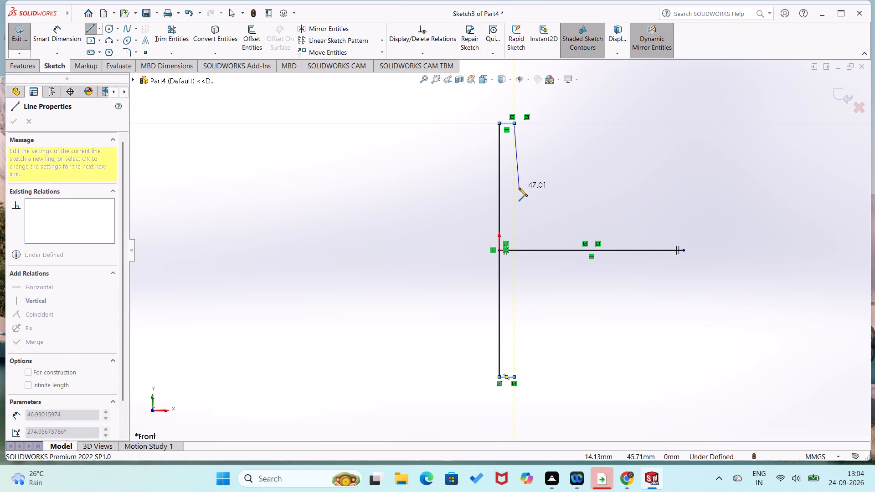
{"action": "left_click", "coordinate": [516, 162]}
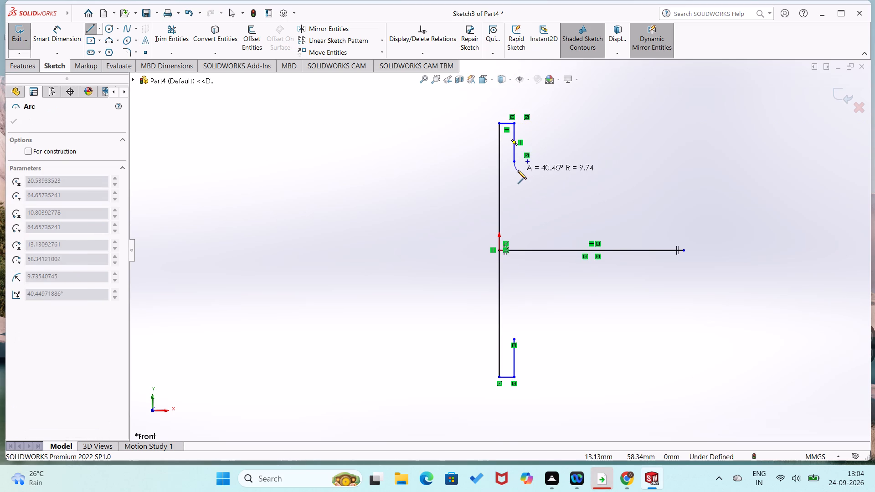
{"action": "left_click", "coordinate": [518, 170]}
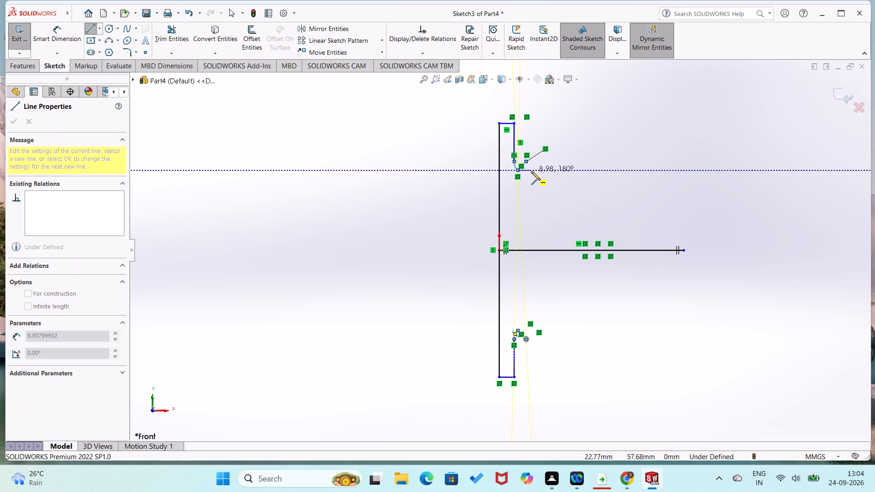
{"action": "left_click", "coordinate": [539, 171]}
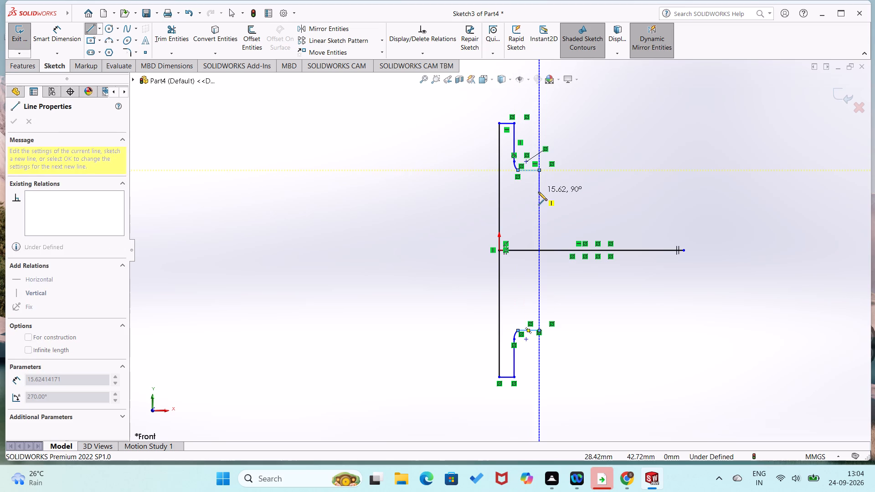
{"action": "left_click", "coordinate": [538, 192]}
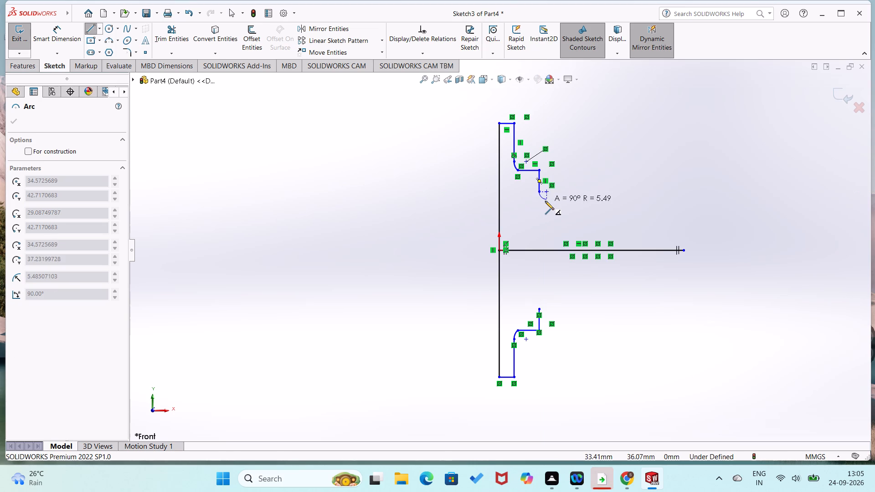
{"action": "left_click", "coordinate": [545, 201]}
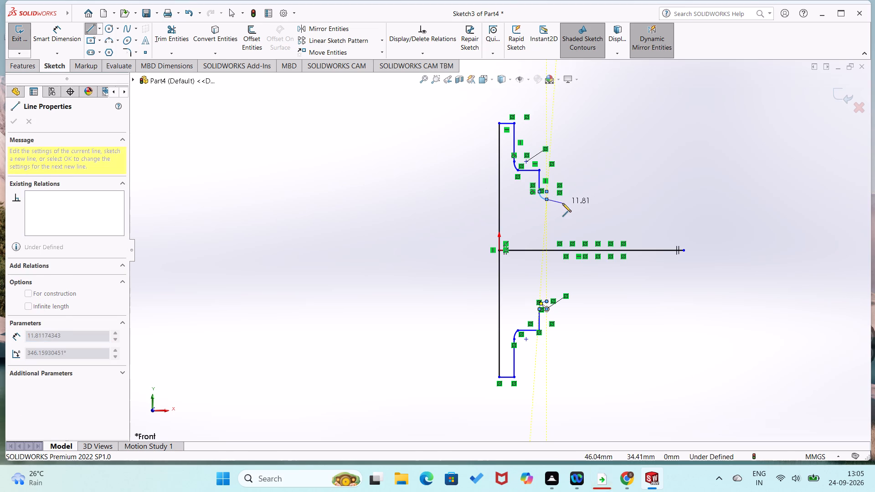
Continue the outline with a horizontal line, a raised section with 45° sides and a 49 mm horizontal line, closing it vertically onto the mirror line.
{"action": "left_click", "coordinate": [566, 200]}
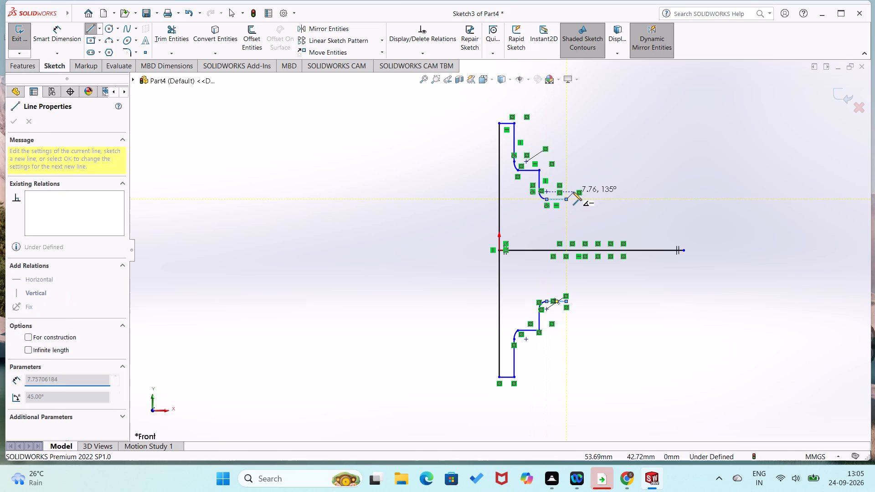
{"action": "left_click", "coordinate": [573, 192]}
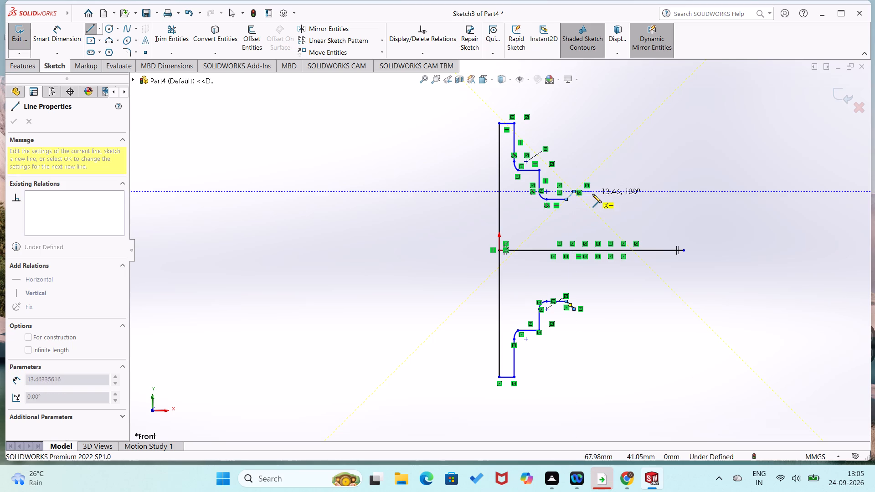
{"action": "left_click", "coordinate": [592, 194]}
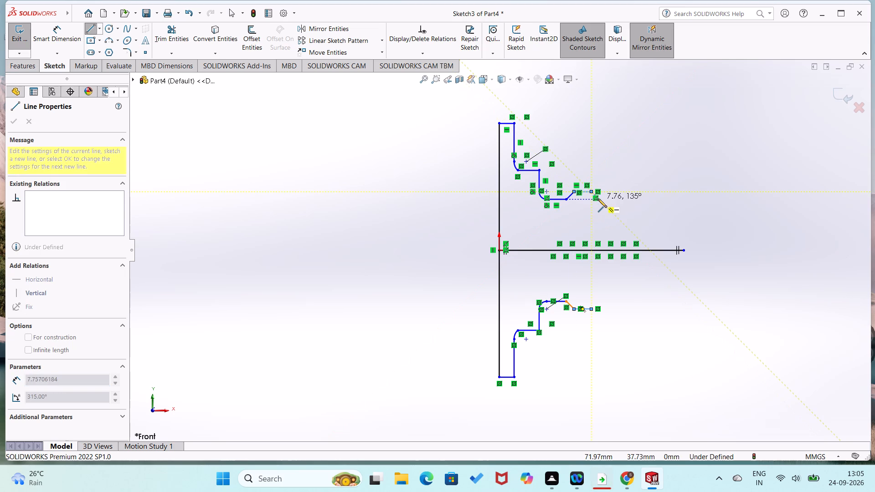
{"action": "left_click", "coordinate": [598, 199]}
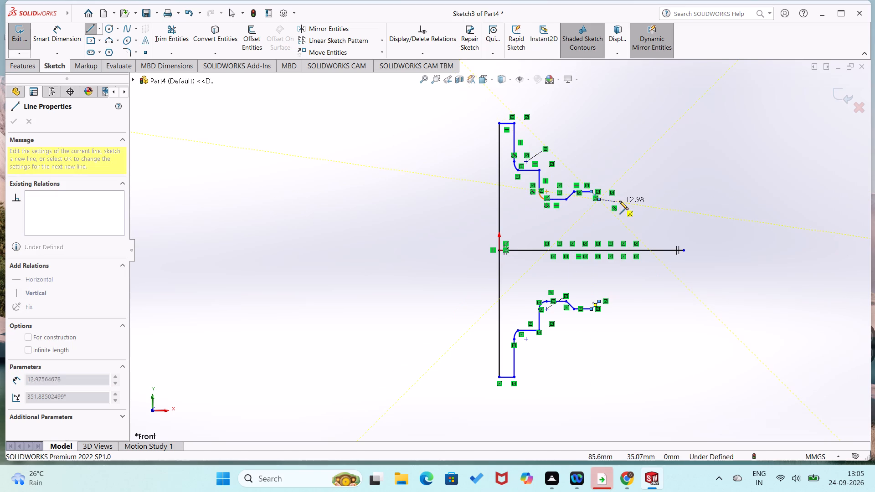
{"action": "left_click", "coordinate": [666, 198]}
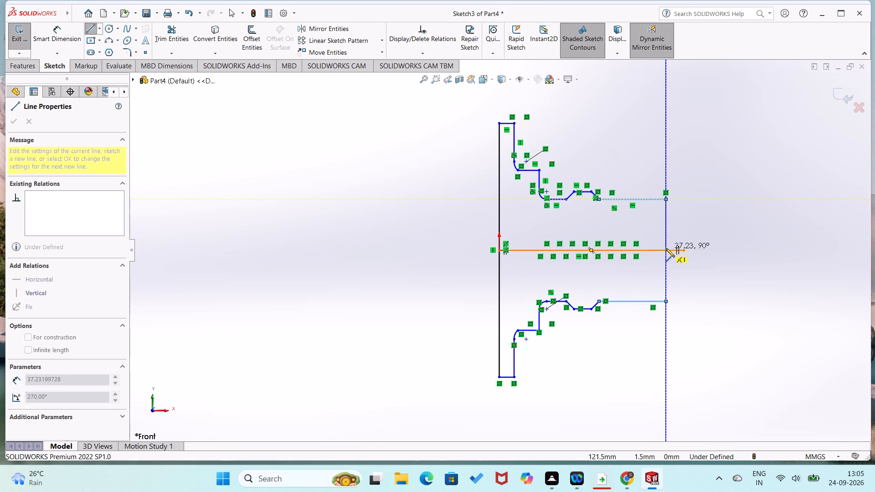
{"action": "left_click", "coordinate": [666, 248]}
Dimension the vertical end line of the mirrored profile at 31.8+31.6 mm.
{"action": "right_click_drag", "start_coordinate": [694, 281], "coordinate": [721, 201]}
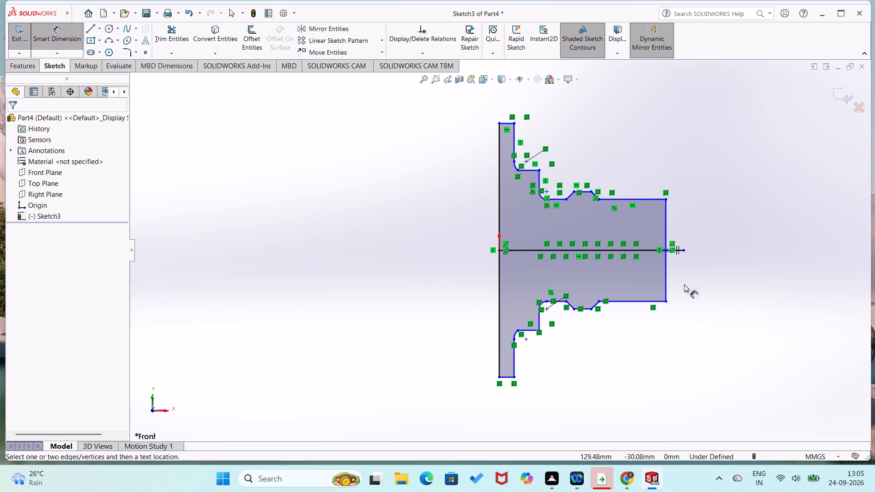
{"action": "left_click", "coordinate": [666, 287]}
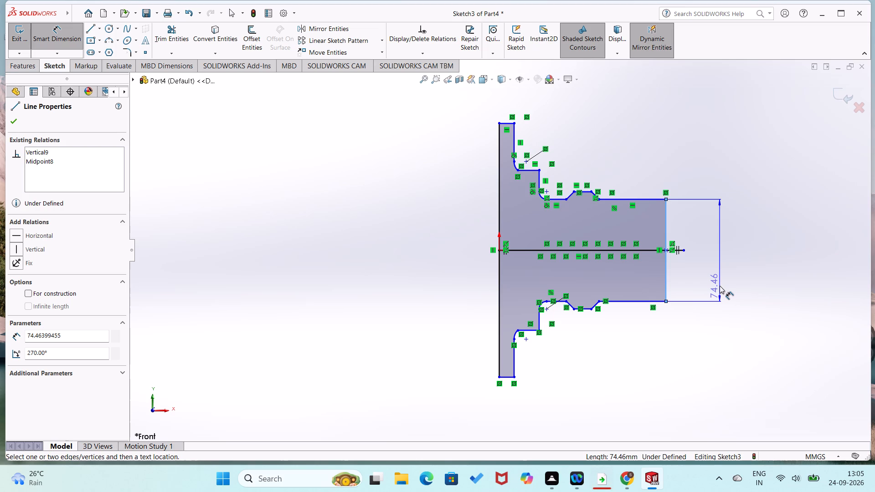
{"action": "left_click", "coordinate": [720, 286]}
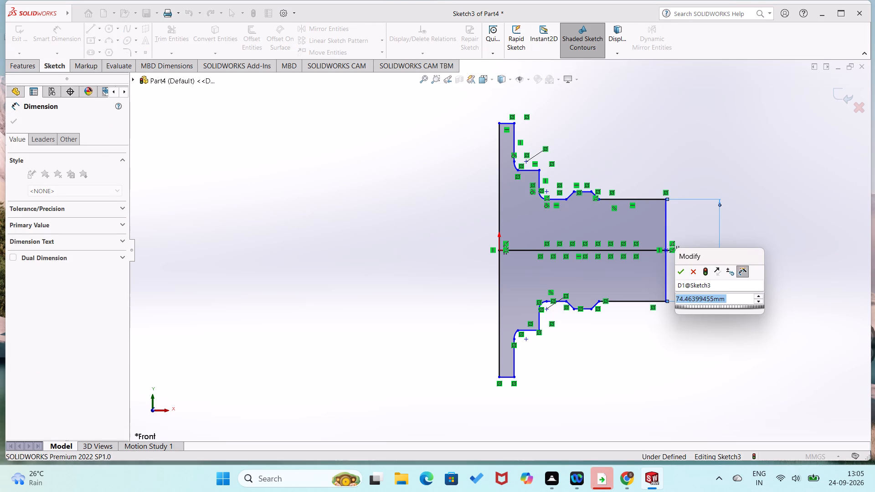
{"action": "type", "text": "31.8+31."}
{"action": "key", "text": "6"}
{"action": "key", "text": "Return"}
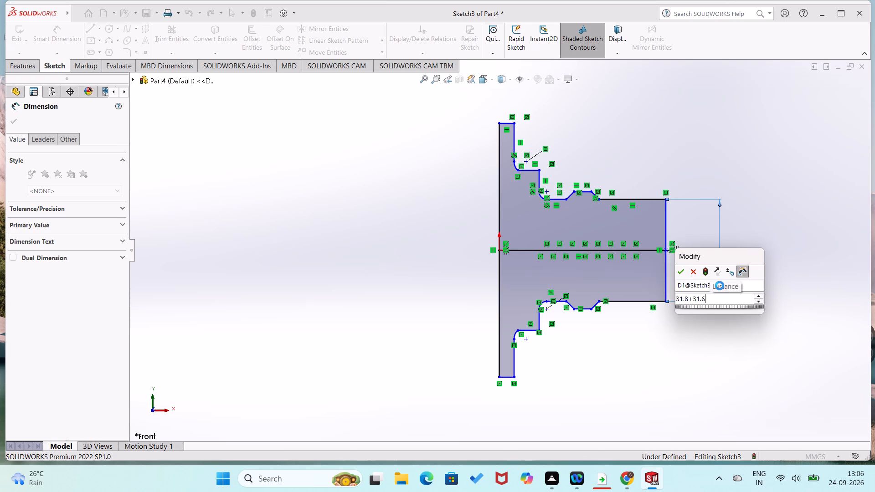
Dimension the lower horizontal line next to the profile's vertical end line at 9.6+9.4 mm.
{"action": "left_click", "coordinate": [750, 273]}
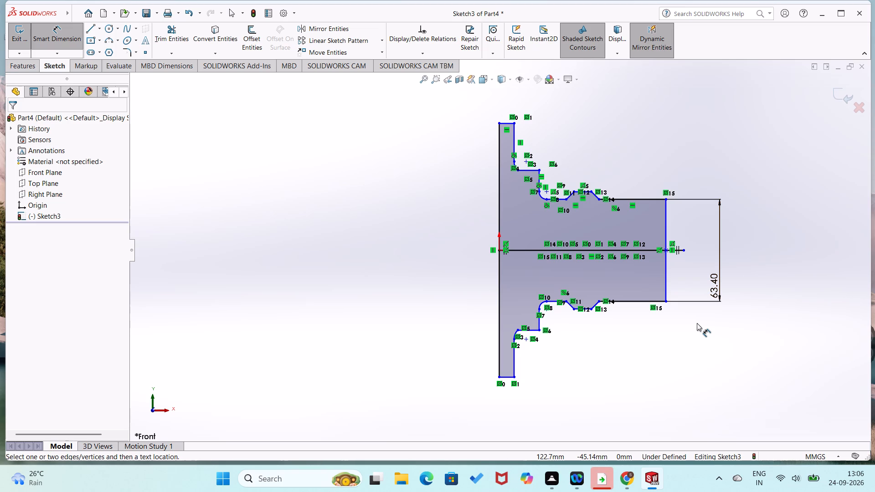
{"action": "left_click", "coordinate": [635, 302]}
{"action": "left_click", "coordinate": [635, 343]}
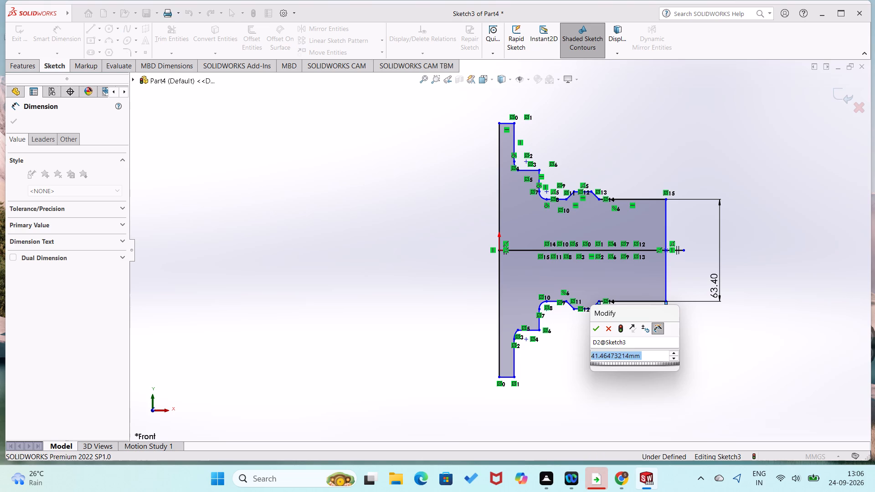
{"action": "key", "text": "9"}
{"action": "type", "text": ".6+9.4"}
{"action": "key", "text": "Return"}
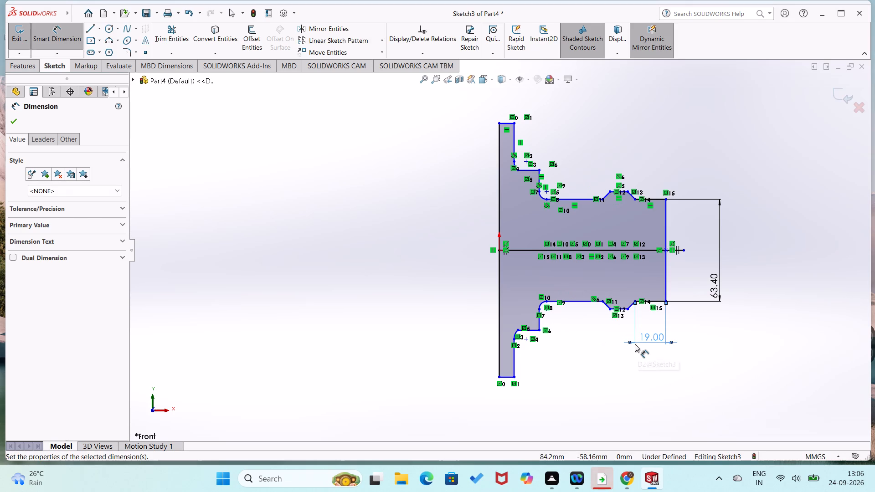
{"action": "left_click", "coordinate": [620, 359]}
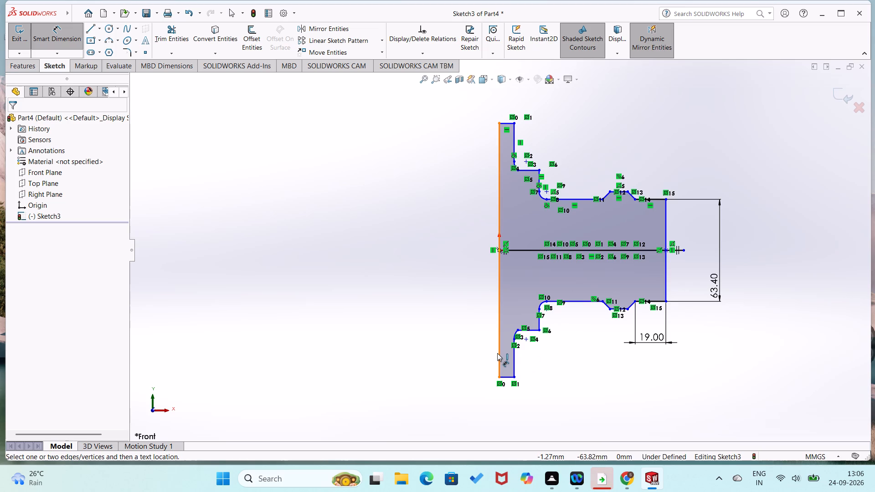
Dimension the short horizontal line at the top of the flange, its thickness, at 9 mm.
{"action": "left_click", "coordinate": [505, 124]}
{"action": "left_click", "coordinate": [510, 105]}
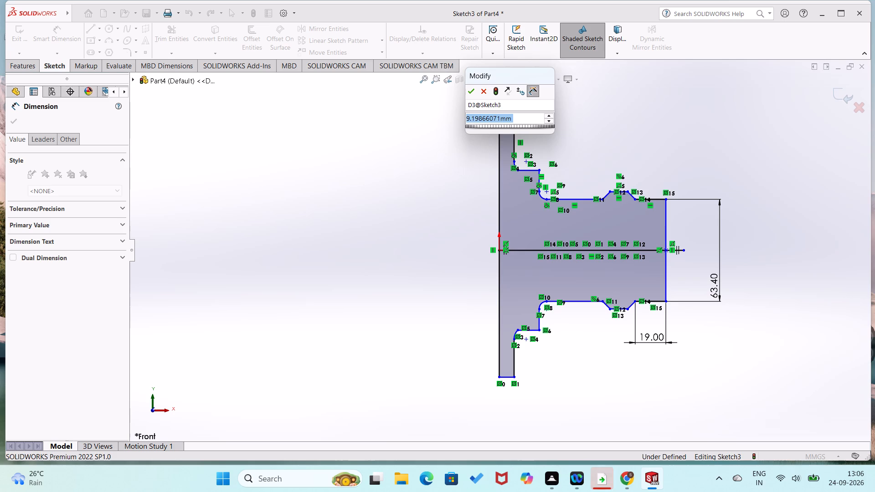
{"action": "key", "text": "9"}
{"action": "key", "text": "Return"}
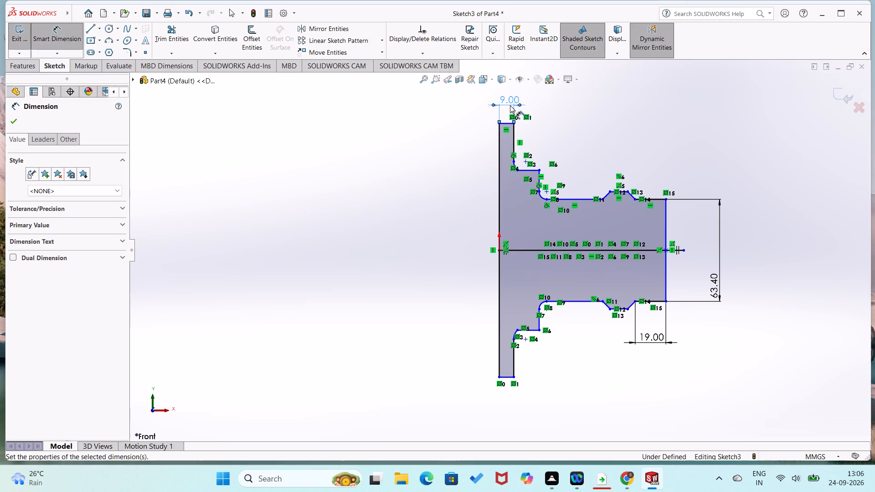
{"action": "left_click", "coordinate": [349, 234]}
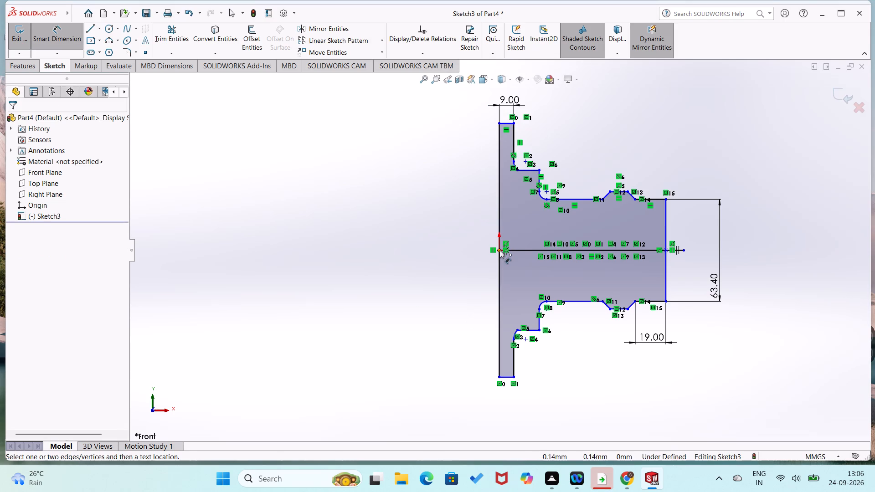
Dimension the profile's overall horizontal length from the origin to the midpoint of the end line at 41.3+41.1 mm.
{"action": "left_click", "coordinate": [499, 250]}
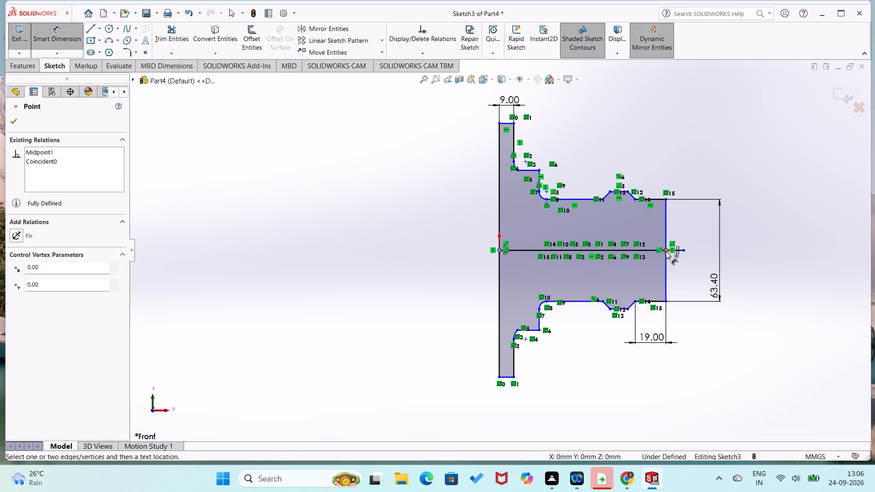
{"action": "left_click", "coordinate": [666, 251]}
{"action": "left_click", "coordinate": [617, 399]}
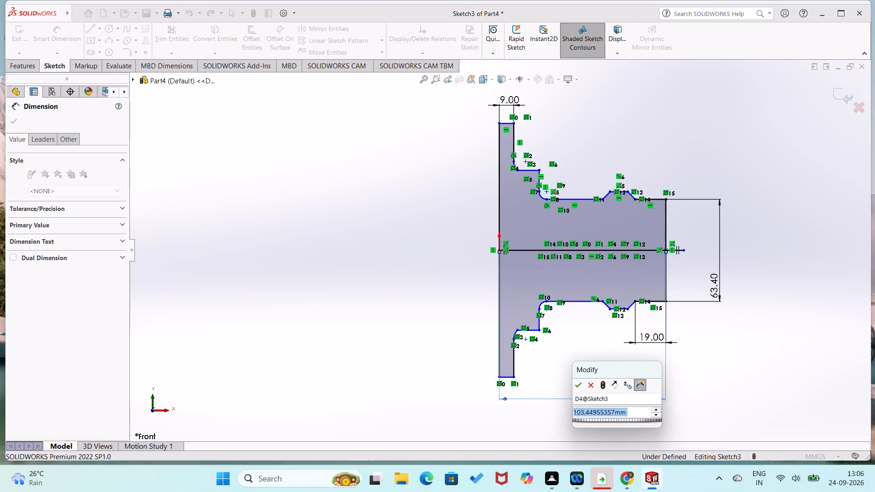
{"action": "key", "text": "4"}
{"action": "key", "text": "1"}
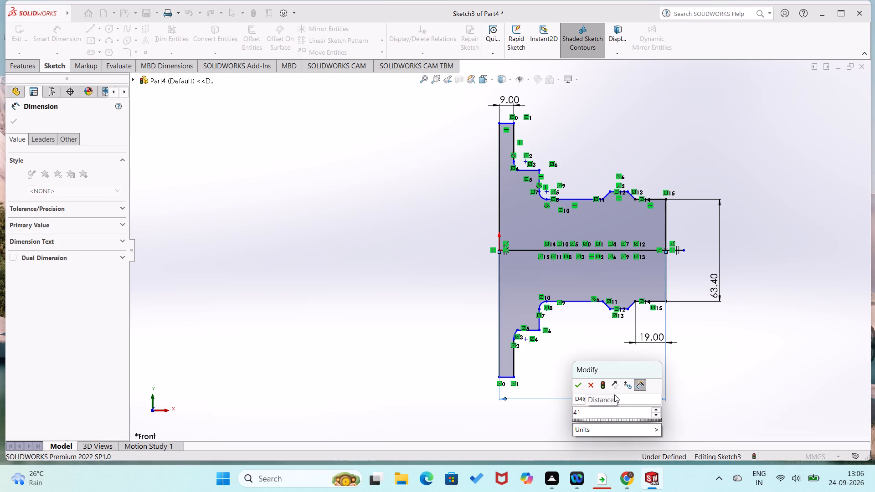
{"action": "key", "text": "period"}
{"action": "key", "text": "3"}
{"action": "key", "text": "plus"}
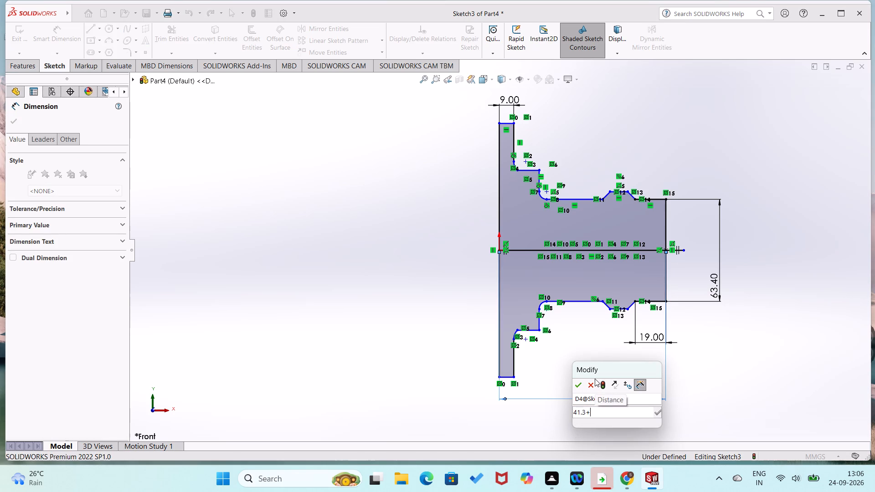
{"action": "type", "text": "41.1"}
{"action": "key", "text": "Return"}
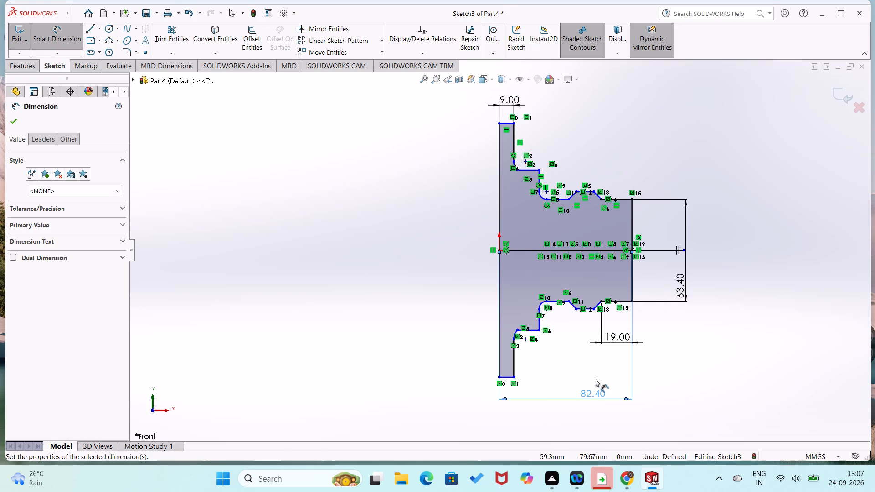
{"action": "left_click", "coordinate": [424, 374]}
Dimension the vertical distance between the arc at the foot of the second step and its mirrored counterpart at 36+36 mm.
{"action": "scroll", "coordinate": [485, 348], "scroll_direction": "down", "scroll_amount": 3}
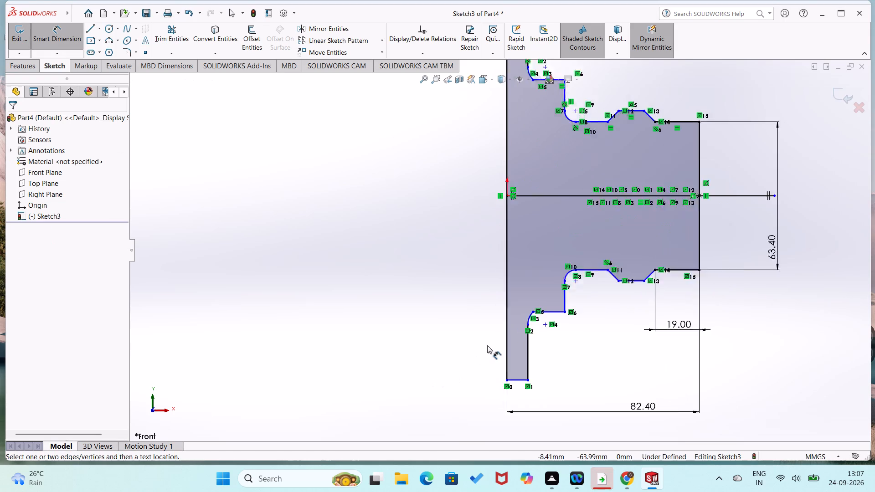
{"action": "scroll", "coordinate": [571, 209], "scroll_direction": "up", "scroll_amount": 2}
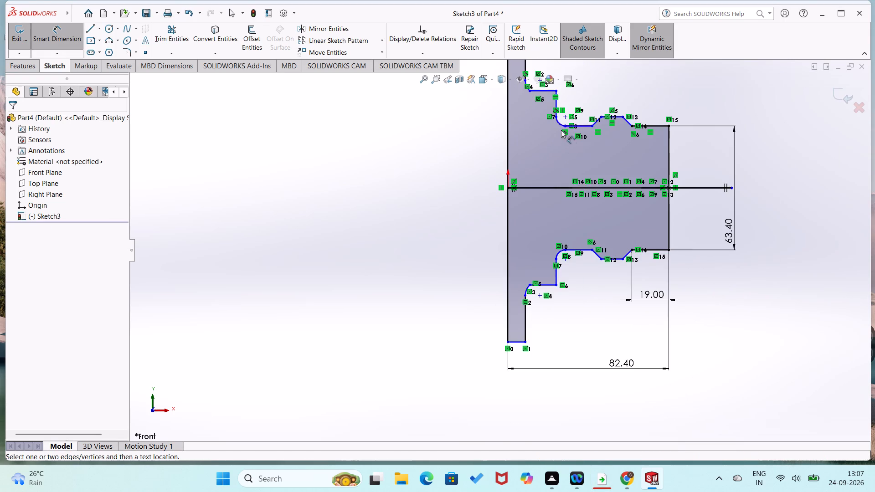
{"action": "scroll", "coordinate": [561, 130], "scroll_direction": "down", "scroll_amount": 3}
{"action": "scroll", "coordinate": [555, 132], "scroll_direction": "up", "scroll_amount": 2}
{"action": "scroll", "coordinate": [553, 141], "scroll_direction": "down", "scroll_amount": 2}
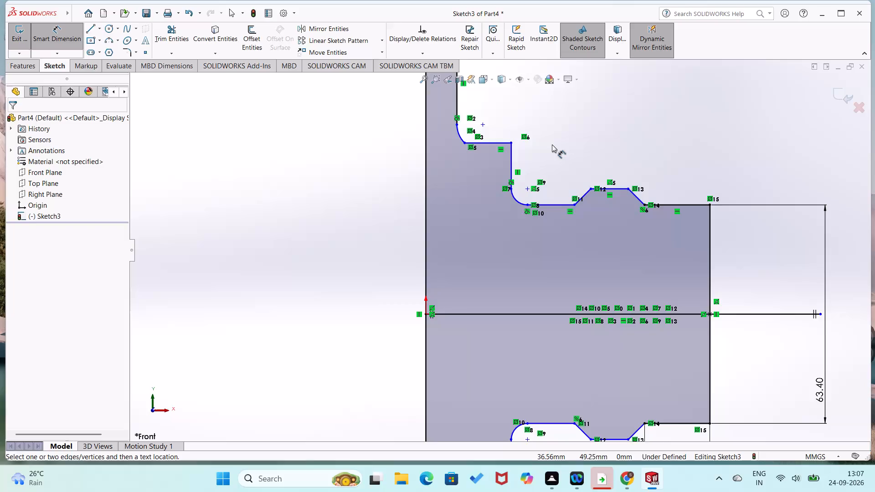
{"action": "scroll", "coordinate": [550, 145], "scroll_direction": "up", "scroll_amount": 2}
{"action": "scroll", "coordinate": [548, 149], "scroll_direction": "down", "scroll_amount": 4}
{"action": "scroll", "coordinate": [540, 156], "scroll_direction": "up", "scroll_amount": 2}
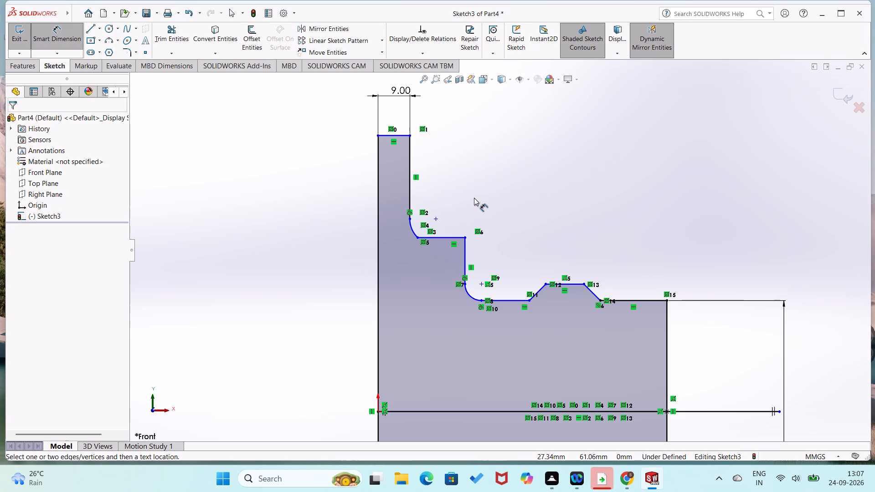
{"action": "scroll", "coordinate": [509, 240], "scroll_direction": "up", "scroll_amount": 2}
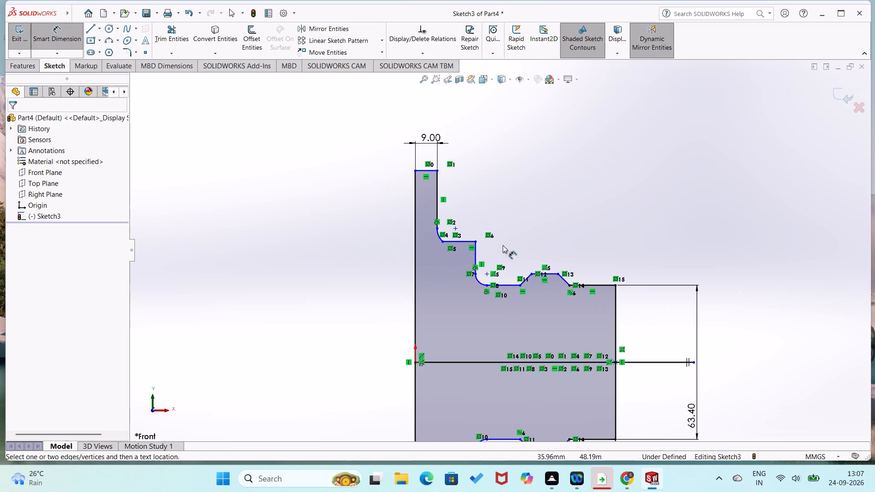
{"action": "scroll", "coordinate": [502, 245], "scroll_direction": "up", "scroll_amount": 1}
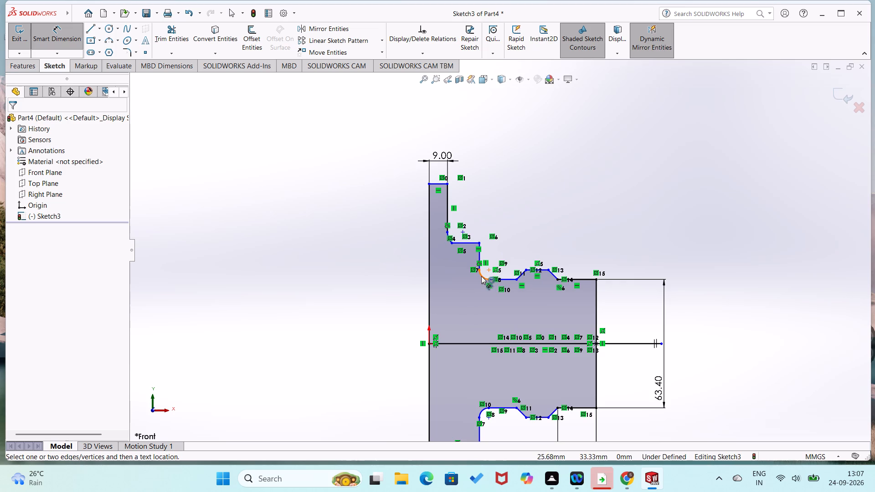
{"action": "left_click", "coordinate": [482, 277]}
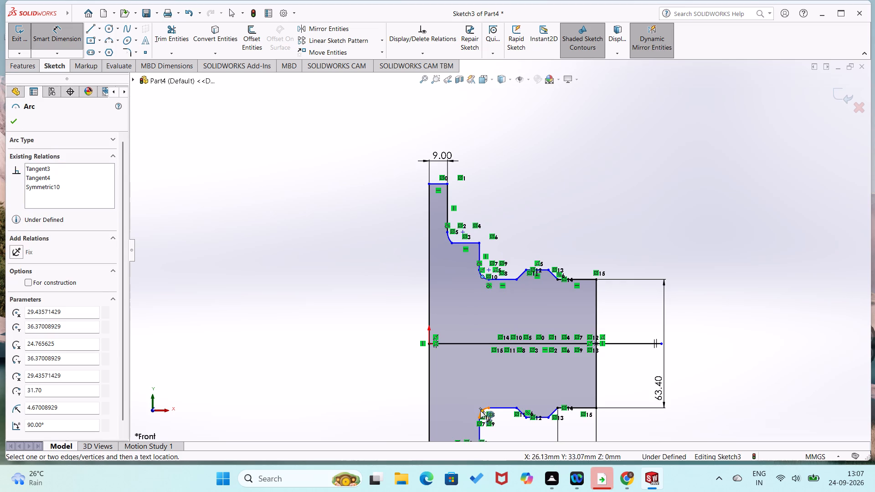
{"action": "left_click", "coordinate": [482, 410]}
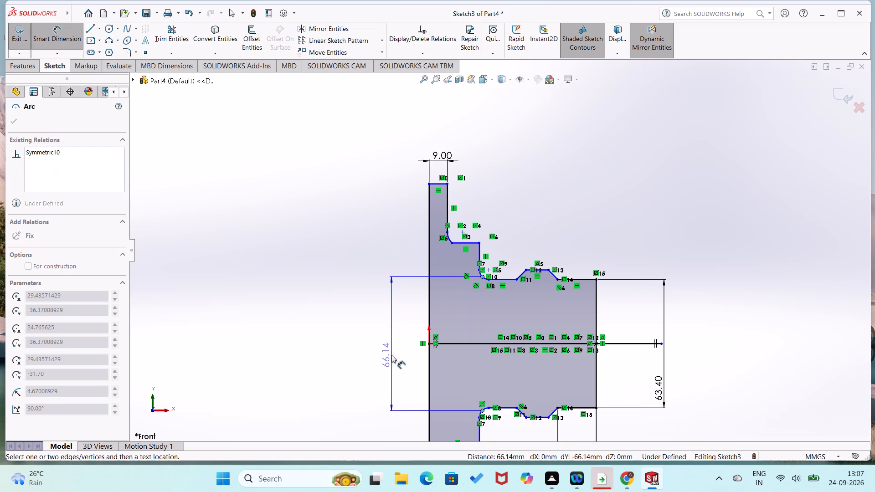
{"action": "left_click", "coordinate": [391, 355]}
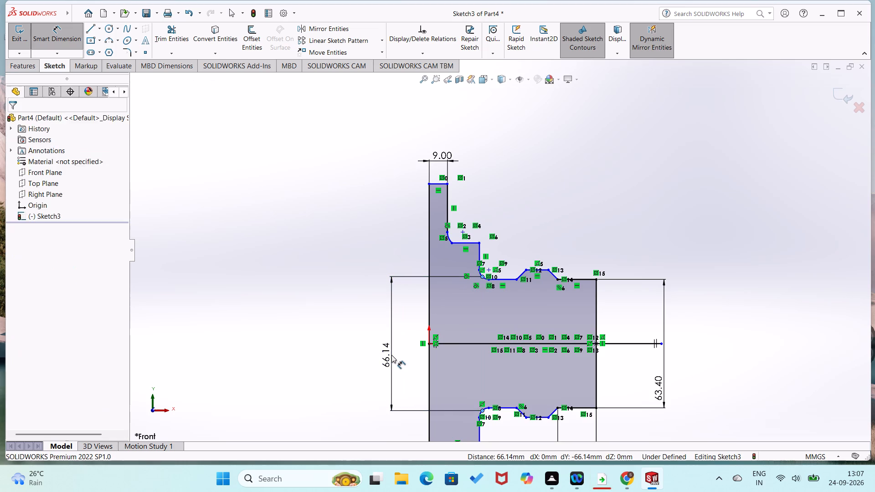
{"action": "type", "text": "36+36"}
{"action": "key", "text": "Return"}
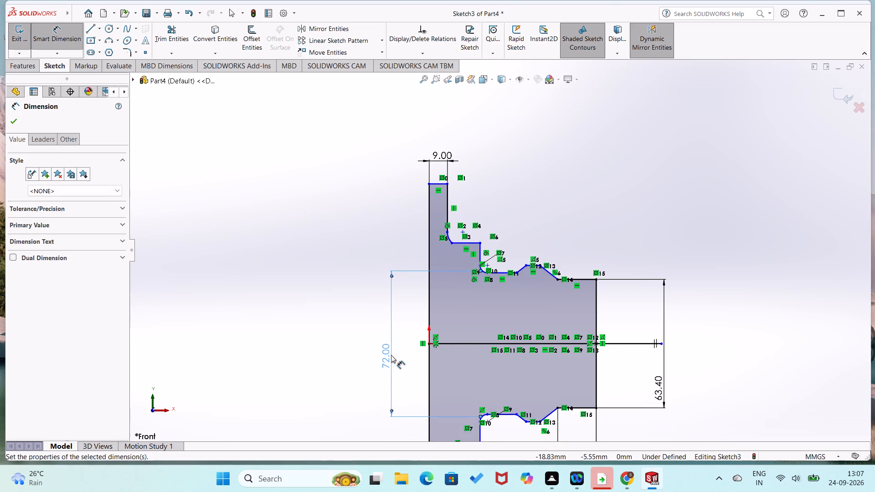
{"action": "left_click", "coordinate": [355, 354]}
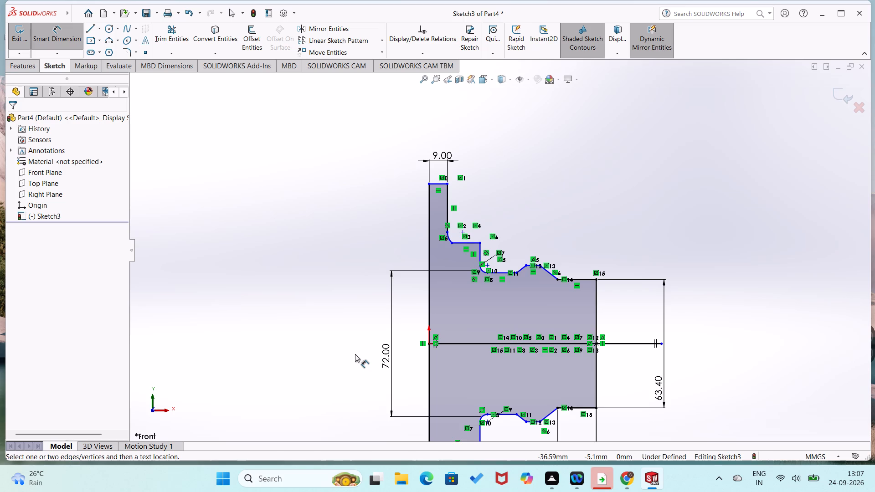
Dimension the upper arc between the flange and the first step with a 7 mm radius.
{"action": "scroll", "coordinate": [355, 354], "scroll_direction": "up", "scroll_amount": 1}
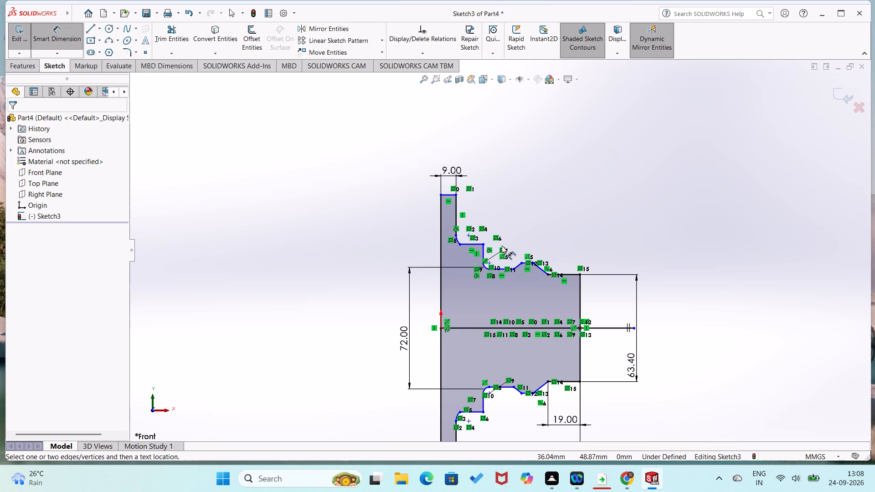
{"action": "scroll", "coordinate": [502, 246], "scroll_direction": "down", "scroll_amount": 4}
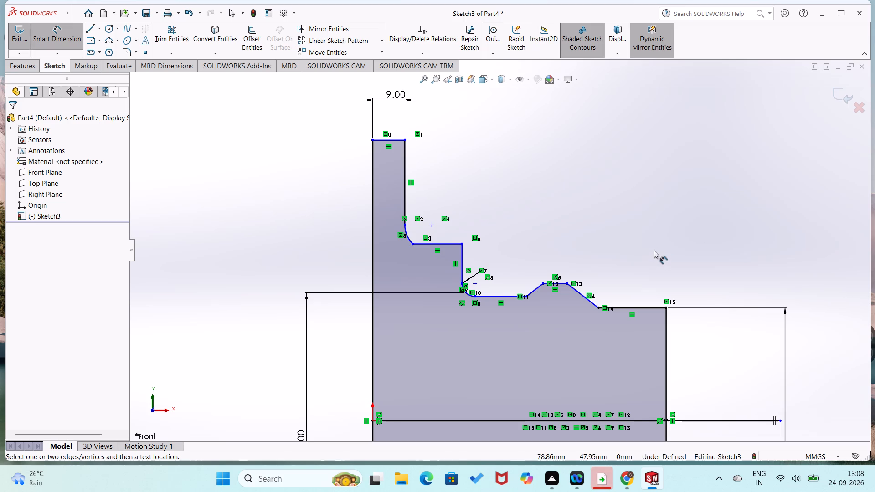
{"action": "left_click", "coordinate": [408, 235]}
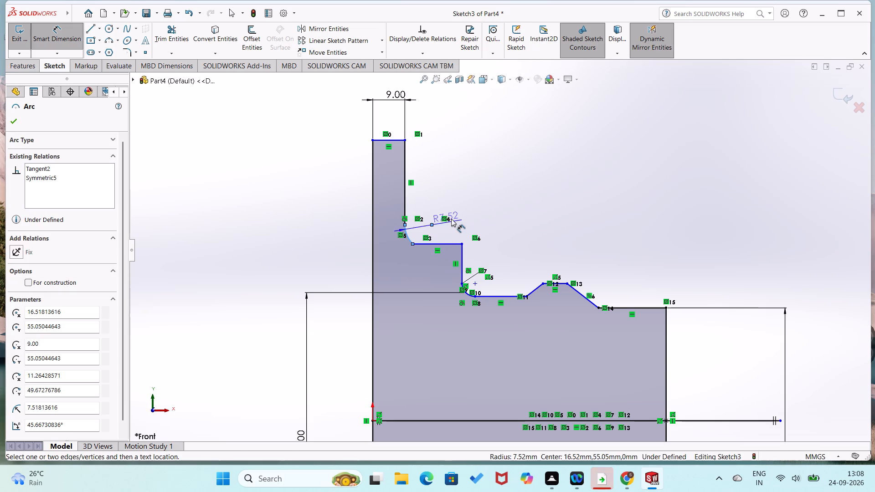
{"action": "left_click", "coordinate": [453, 218]}
{"action": "key", "text": "7"}
{"action": "key", "text": "Return"}
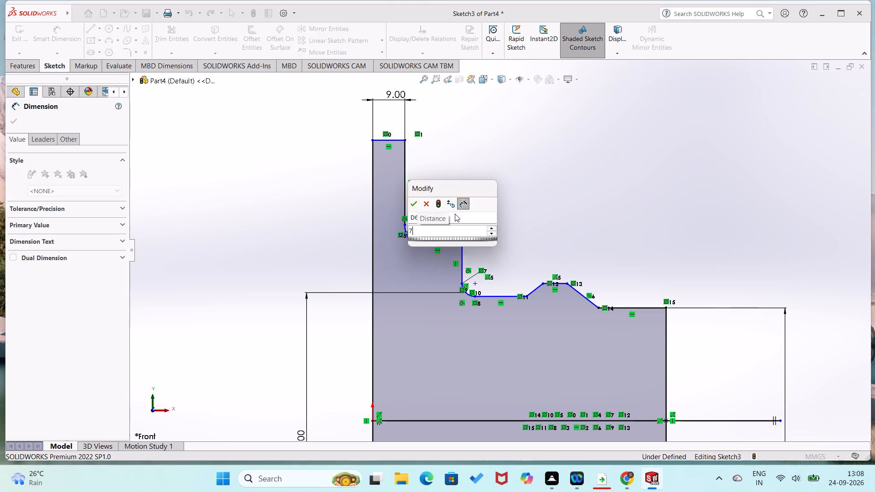
Dimension the vertical flange line above the 7 mm radius arc at 20 mm.
{"action": "left_click", "coordinate": [404, 186]}
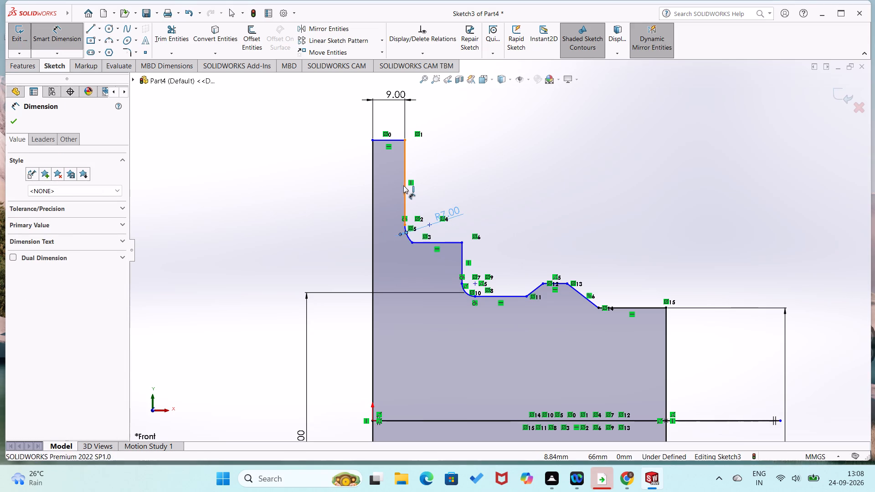
{"action": "left_click", "coordinate": [446, 189]}
{"action": "type", "text": "20"}
{"action": "key", "text": "Return"}
{"action": "left_click", "coordinate": [496, 198]}
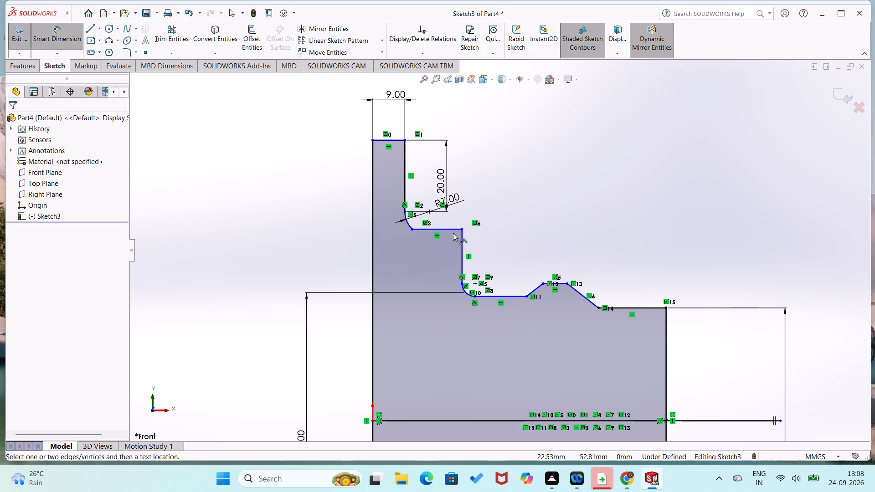
Dimension the first step's horizontal line and the vertical line dropping from its end at 13 mm each.
{"action": "left_click", "coordinate": [456, 230]}
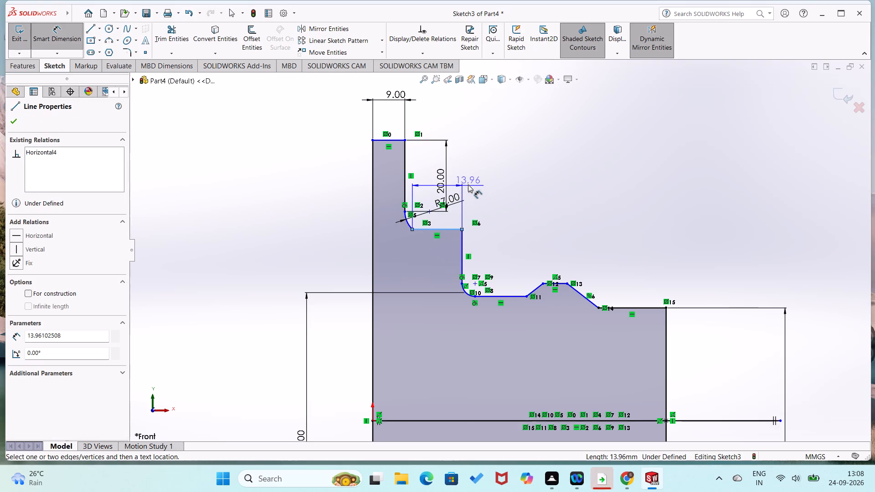
{"action": "left_click", "coordinate": [468, 184]}
{"action": "type", "text": "13"}
{"action": "key", "text": "Return"}
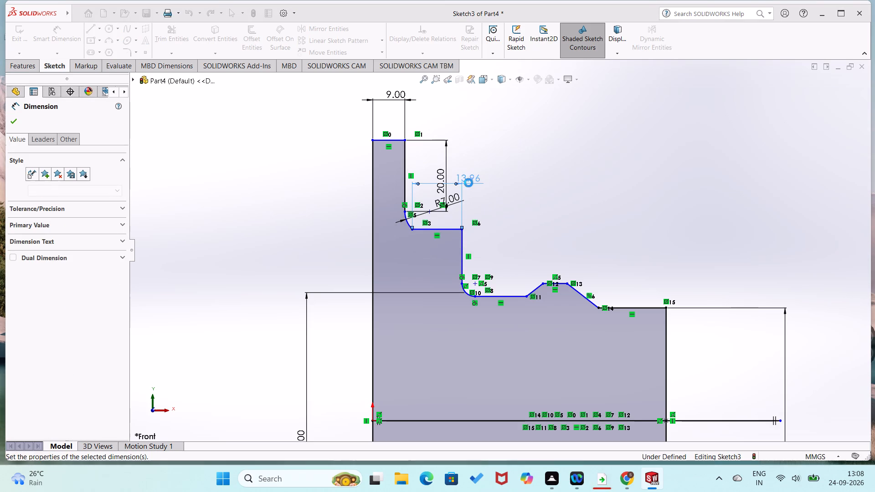
{"action": "left_click", "coordinate": [460, 239]}
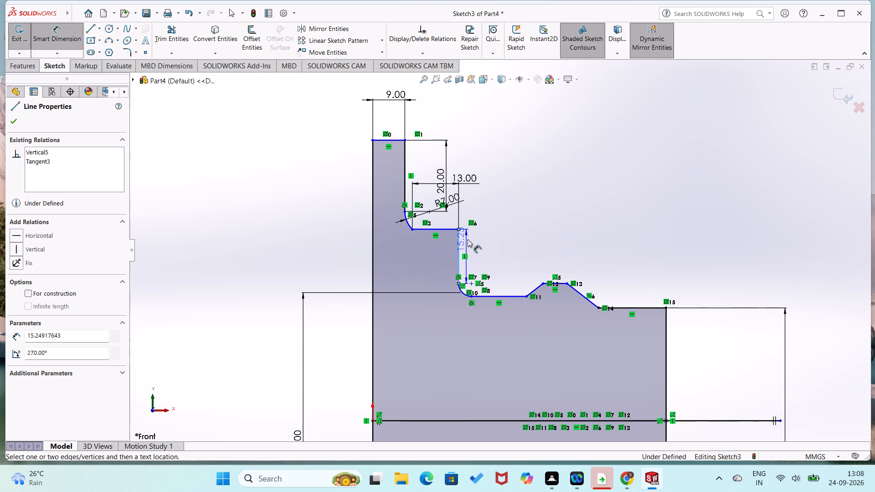
{"action": "left_click", "coordinate": [482, 241]}
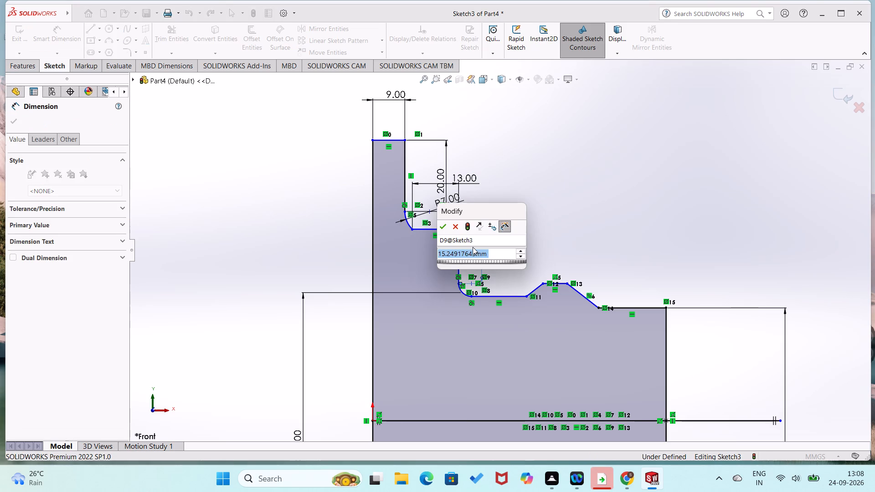
{"action": "type", "text": "13"}
{"action": "key", "text": "Return"}
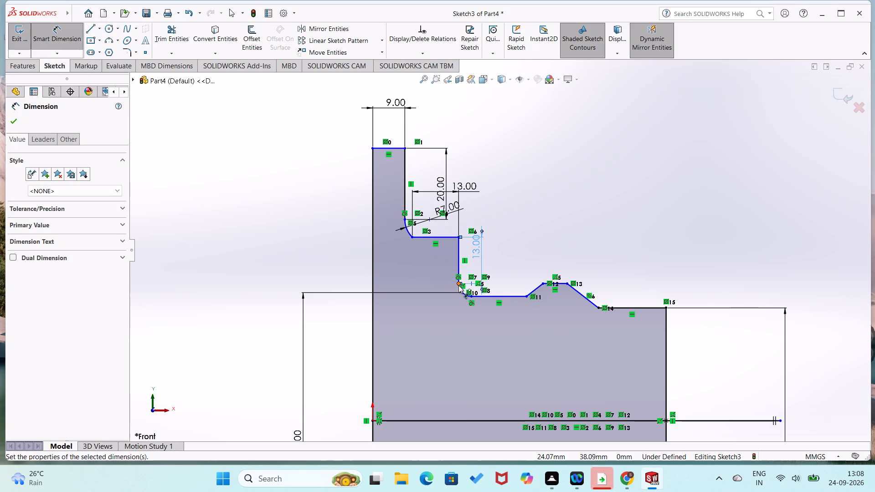
Dimension the lower arc at the foot of the 13 mm vertical line with a 7 mm radius.
{"action": "left_click", "coordinate": [467, 293]}
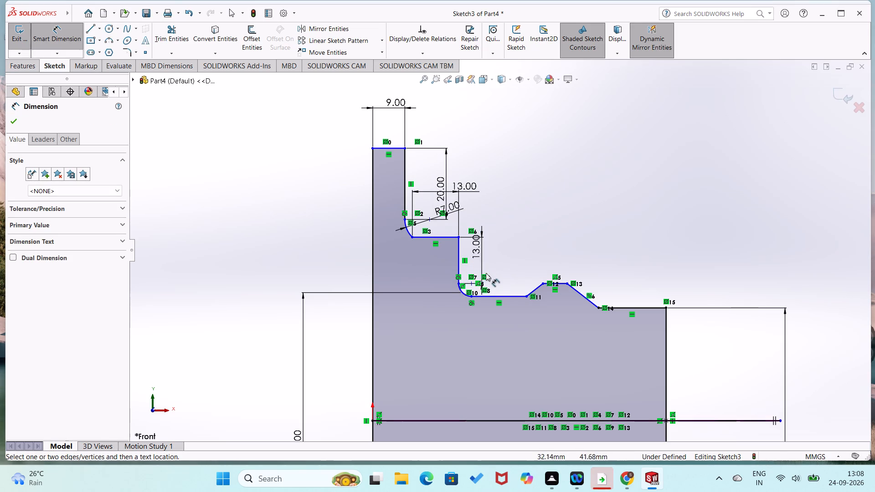
{"action": "left_click", "coordinate": [463, 294]}
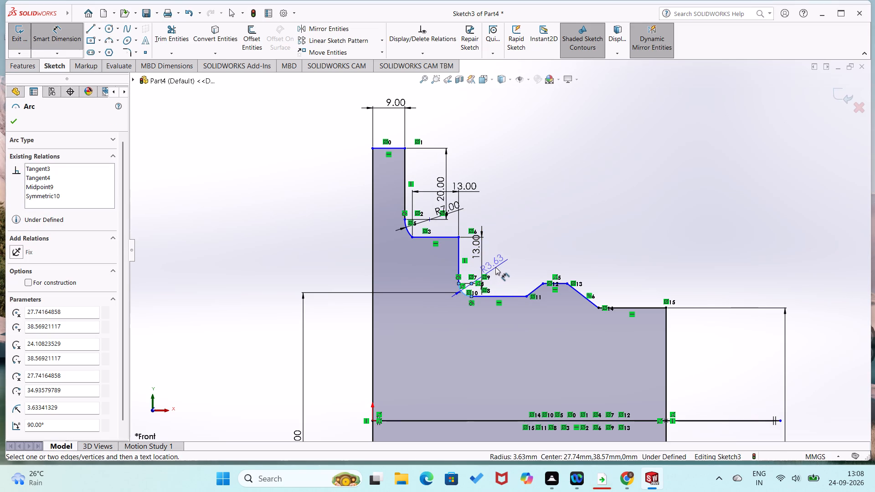
{"action": "left_click", "coordinate": [496, 266]}
{"action": "key", "text": "7"}
{"action": "key", "text": "Return"}
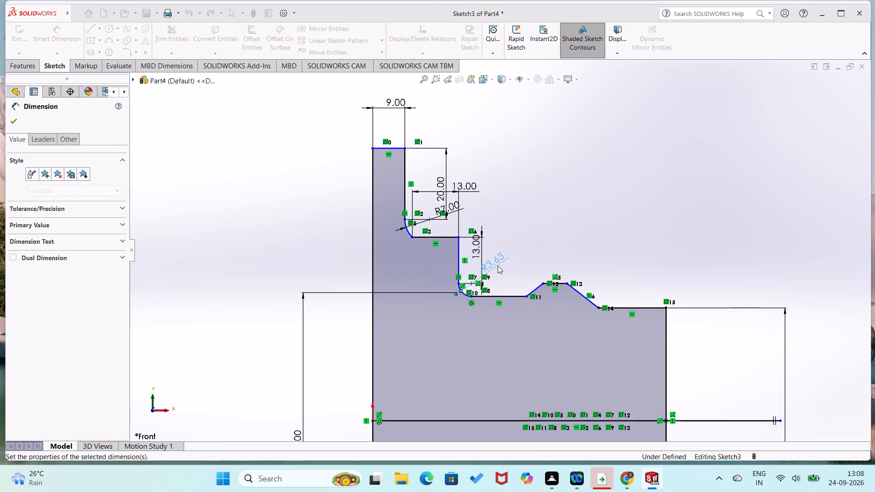
Dimension the horizontal line between the lower 7 mm arc and the pointed ridge at 12 mm.
{"action": "left_click", "coordinate": [514, 300]}
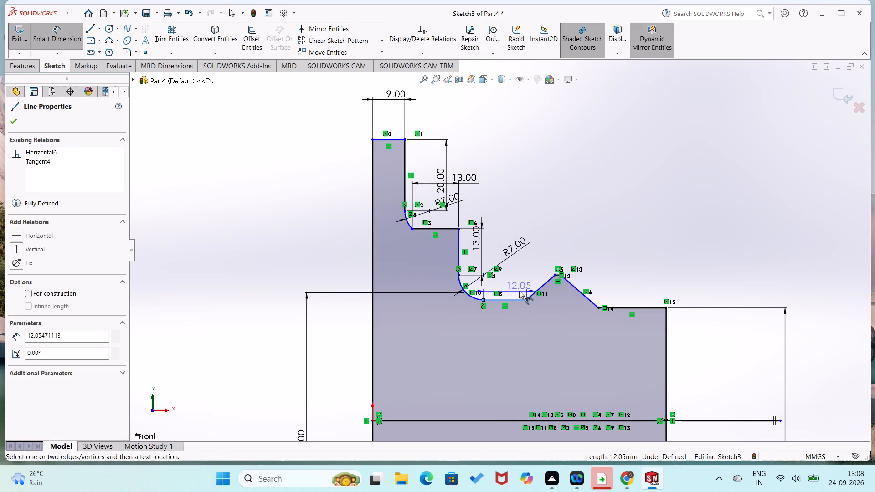
{"action": "left_click", "coordinate": [519, 291]}
{"action": "type", "text": "12"}
{"action": "key", "text": "Return"}
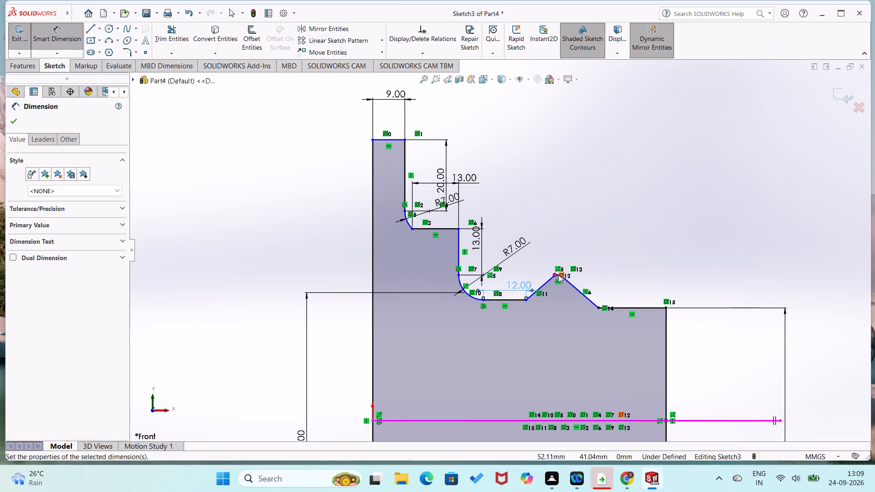
Dimension the short horizontal line on top of the ridge at 5 mm.
{"action": "scroll", "coordinate": [558, 275], "scroll_direction": "down", "scroll_amount": 4}
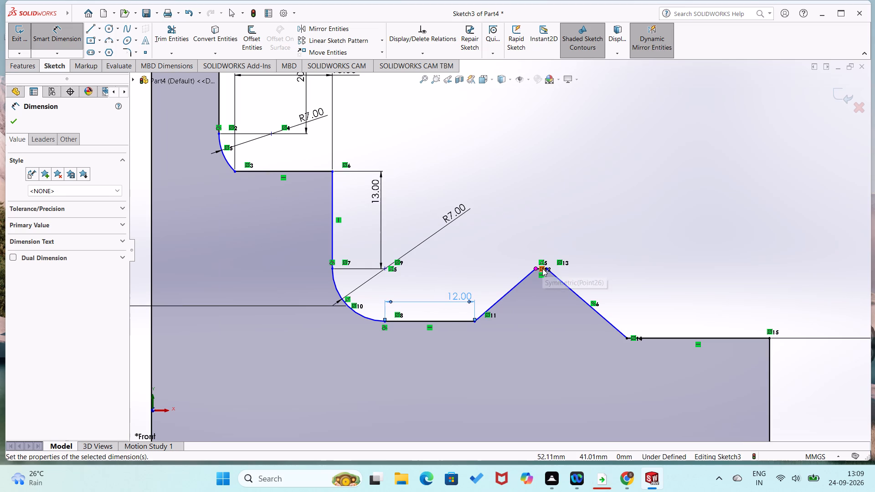
{"action": "scroll", "coordinate": [542, 268], "scroll_direction": "down", "scroll_amount": 6}
{"action": "left_click", "coordinate": [530, 261]}
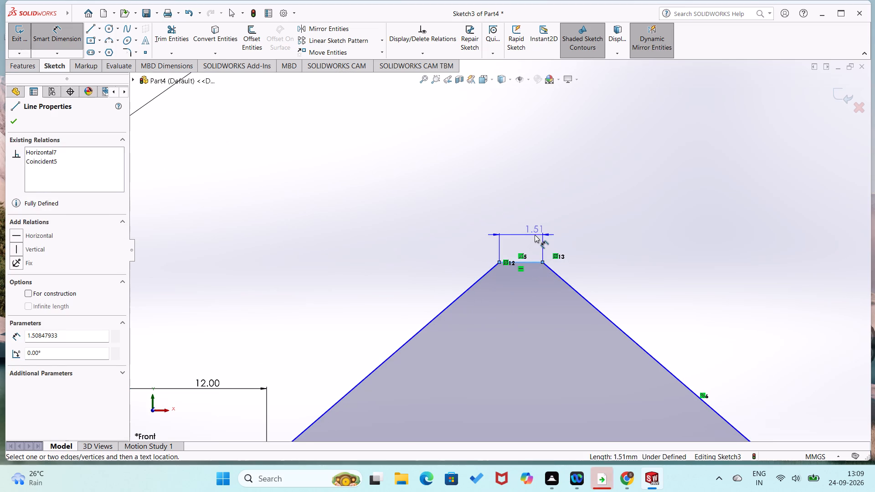
{"action": "left_click", "coordinate": [535, 235]}
{"action": "key", "text": "5"}
{"action": "key", "text": "Return"}
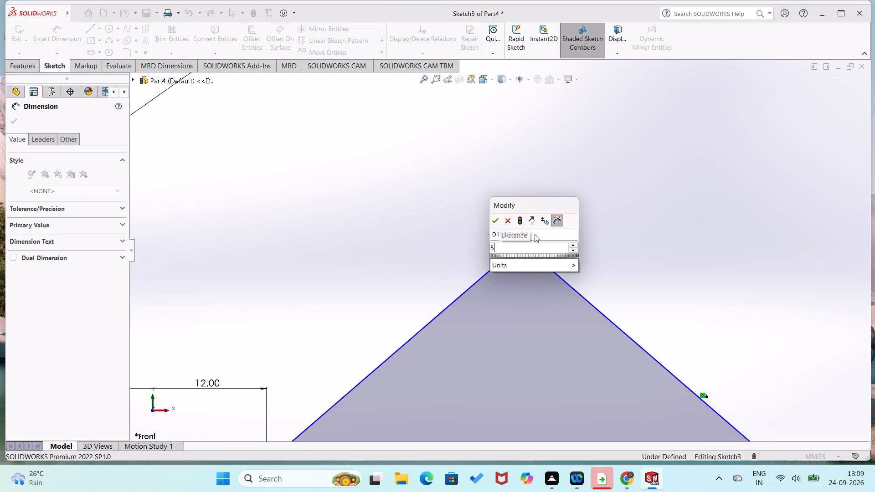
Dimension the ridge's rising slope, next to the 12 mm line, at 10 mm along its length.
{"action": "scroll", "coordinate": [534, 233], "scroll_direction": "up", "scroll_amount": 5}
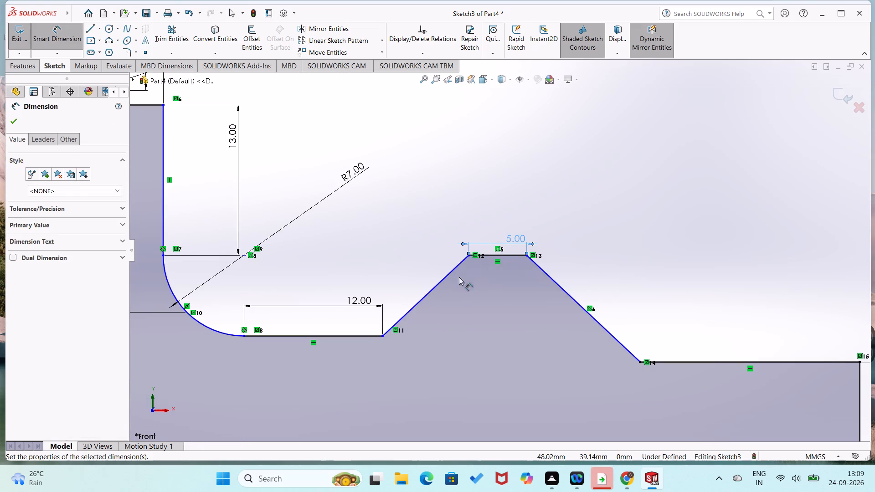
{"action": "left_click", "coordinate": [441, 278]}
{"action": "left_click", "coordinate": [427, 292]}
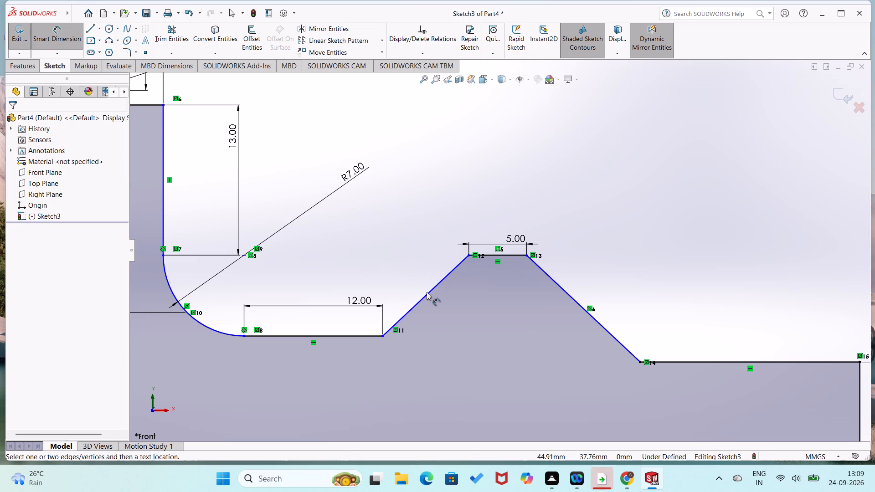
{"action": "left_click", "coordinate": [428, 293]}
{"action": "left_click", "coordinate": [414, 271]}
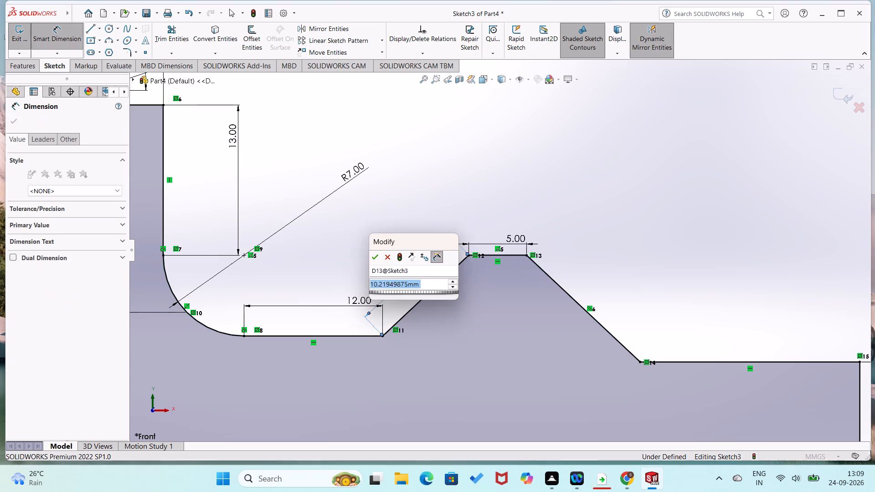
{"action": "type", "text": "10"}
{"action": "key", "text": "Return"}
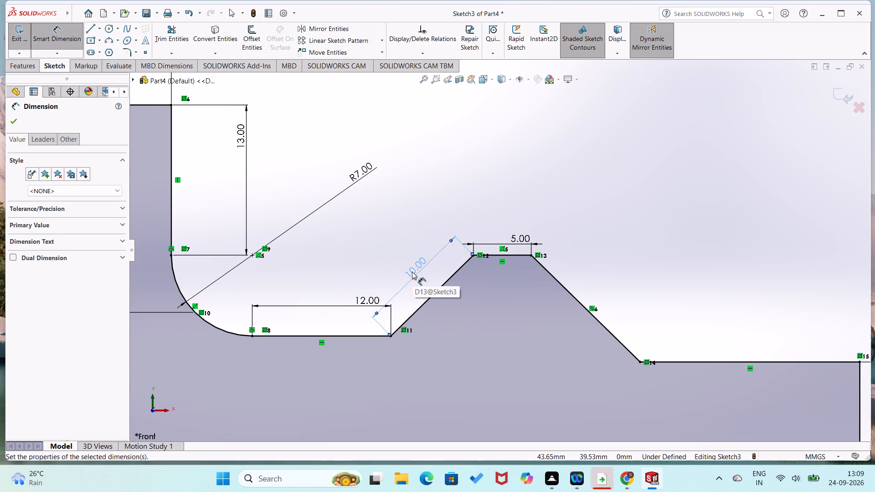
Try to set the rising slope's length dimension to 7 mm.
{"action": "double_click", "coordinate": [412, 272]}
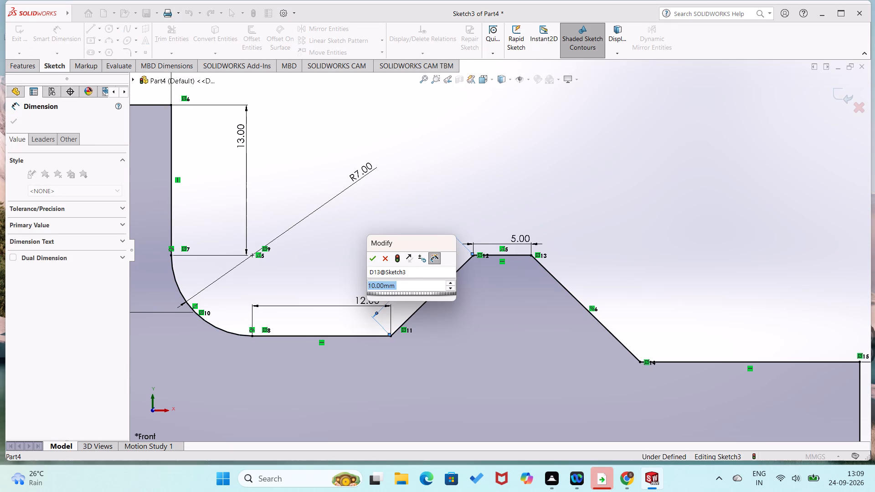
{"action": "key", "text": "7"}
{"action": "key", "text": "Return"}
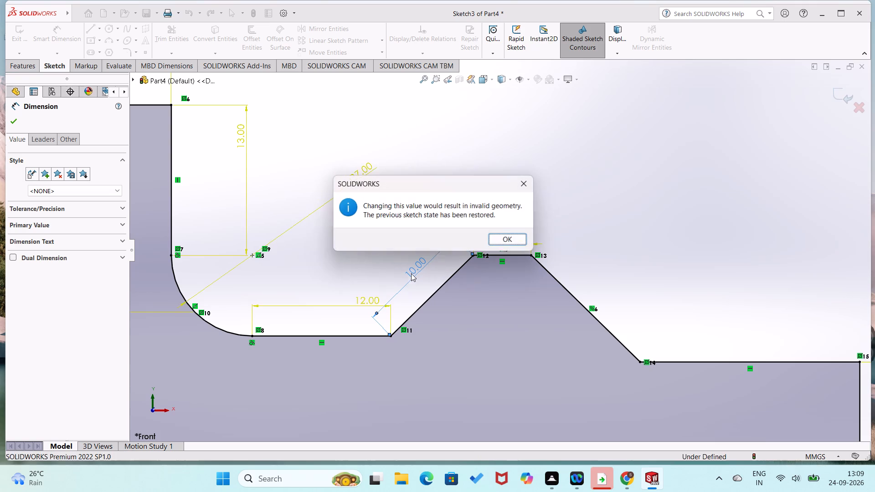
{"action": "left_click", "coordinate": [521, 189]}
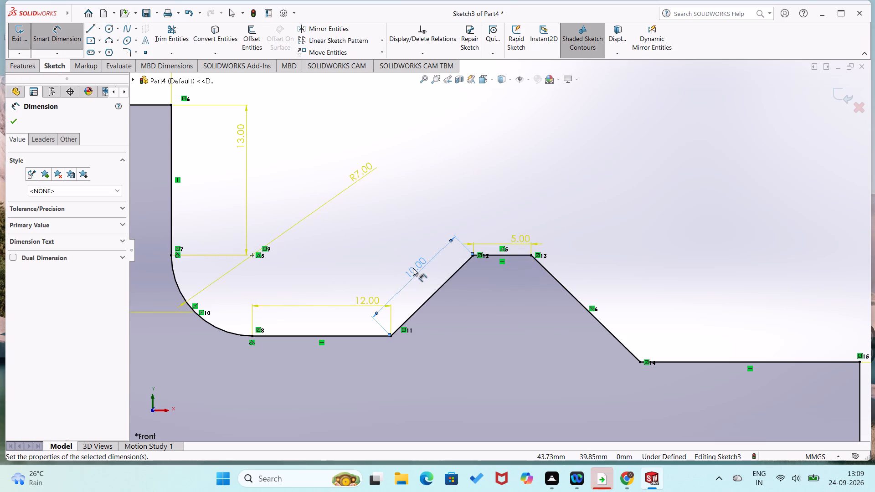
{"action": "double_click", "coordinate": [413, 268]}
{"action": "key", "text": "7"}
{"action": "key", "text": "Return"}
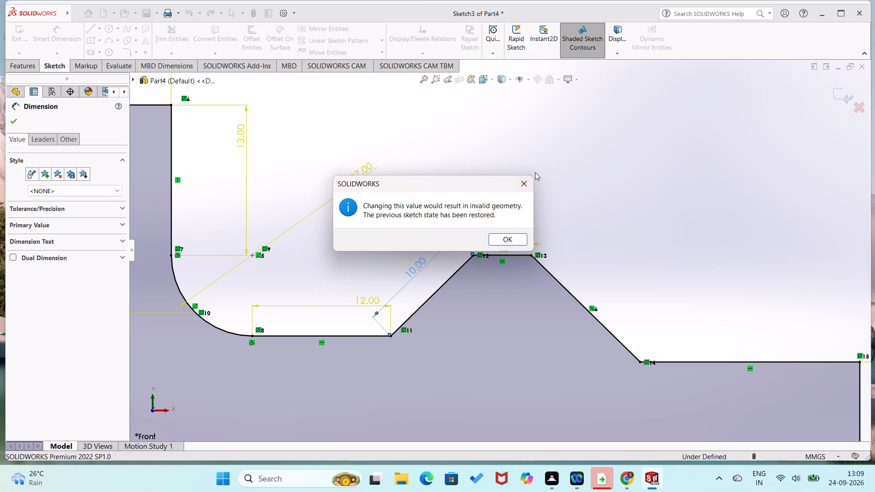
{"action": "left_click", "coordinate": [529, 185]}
Undo the rising slope's length dimension and the 5 mm value on the ridge's top line.
{"action": "left_click", "coordinate": [605, 252]}
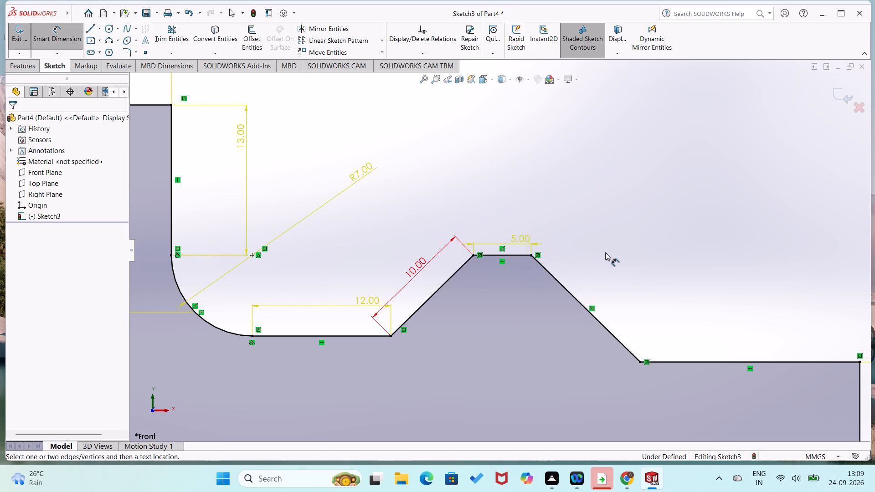
{"action": "scroll", "coordinate": [605, 252], "scroll_direction": "up", "scroll_amount": 3}
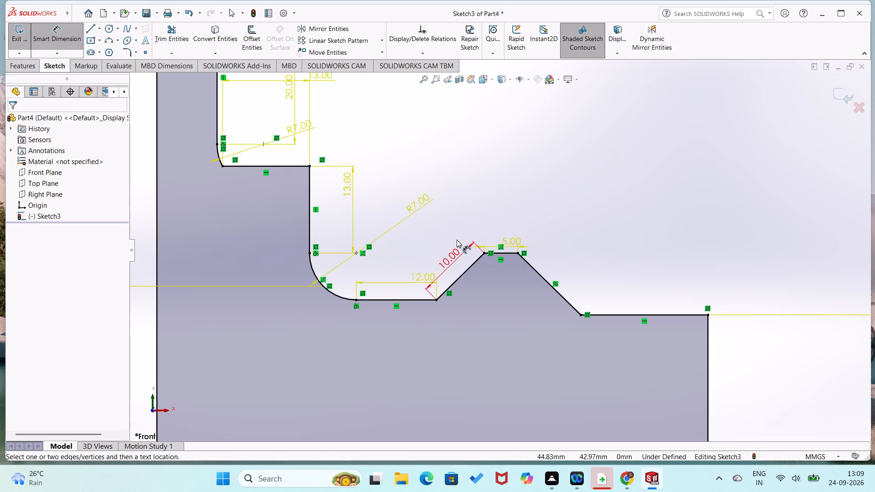
{"action": "key", "text": "ctrl+z"}
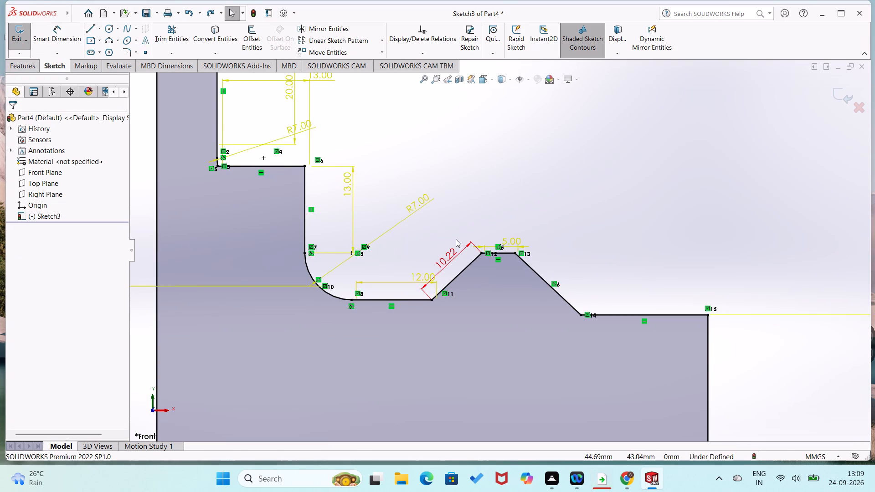
{"action": "key", "text": "ctrl+z"}
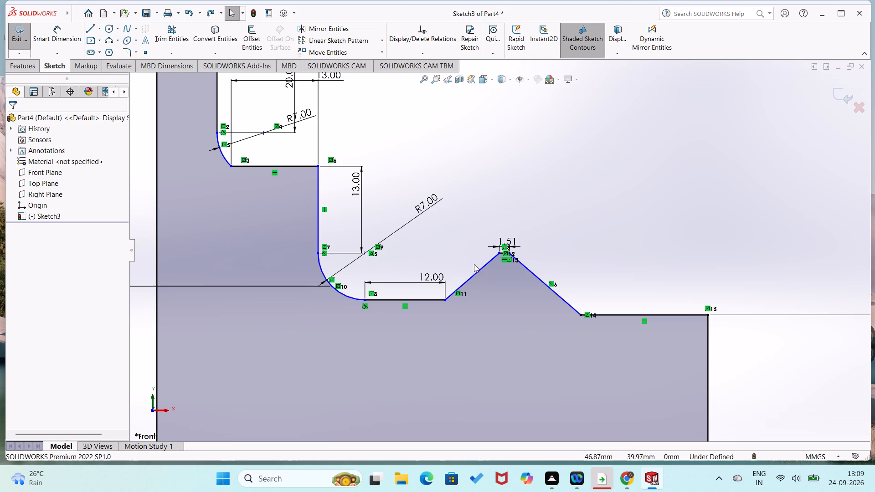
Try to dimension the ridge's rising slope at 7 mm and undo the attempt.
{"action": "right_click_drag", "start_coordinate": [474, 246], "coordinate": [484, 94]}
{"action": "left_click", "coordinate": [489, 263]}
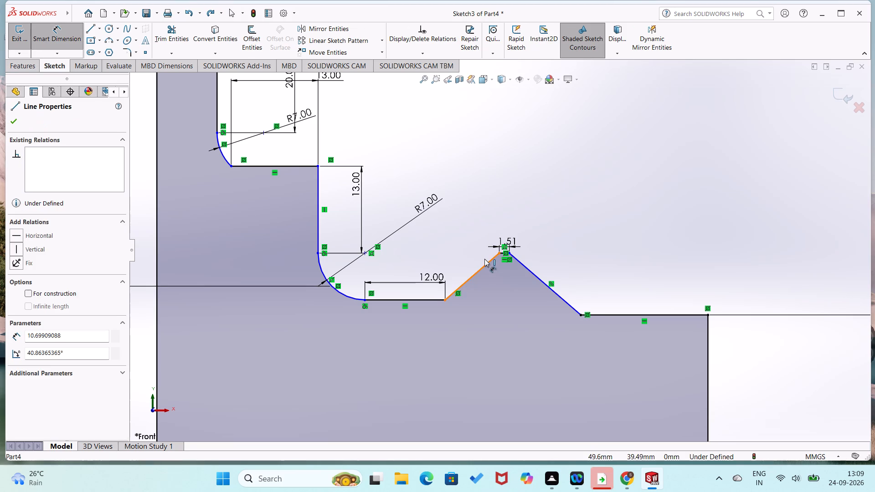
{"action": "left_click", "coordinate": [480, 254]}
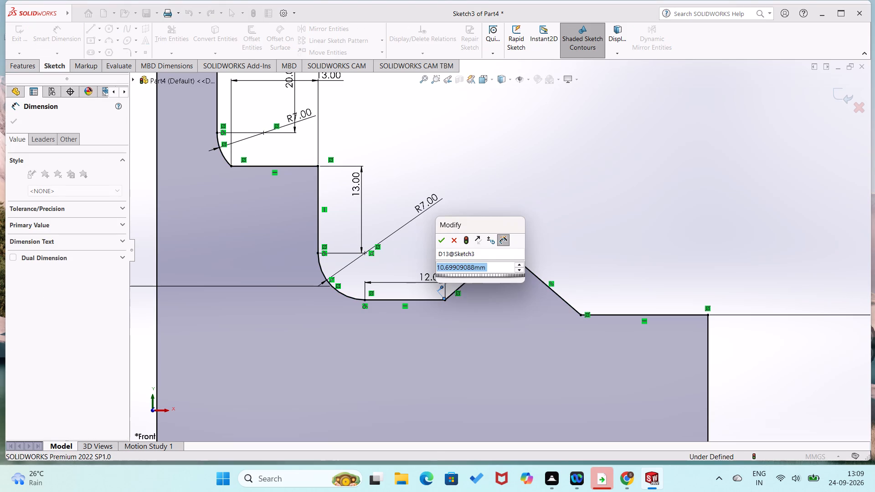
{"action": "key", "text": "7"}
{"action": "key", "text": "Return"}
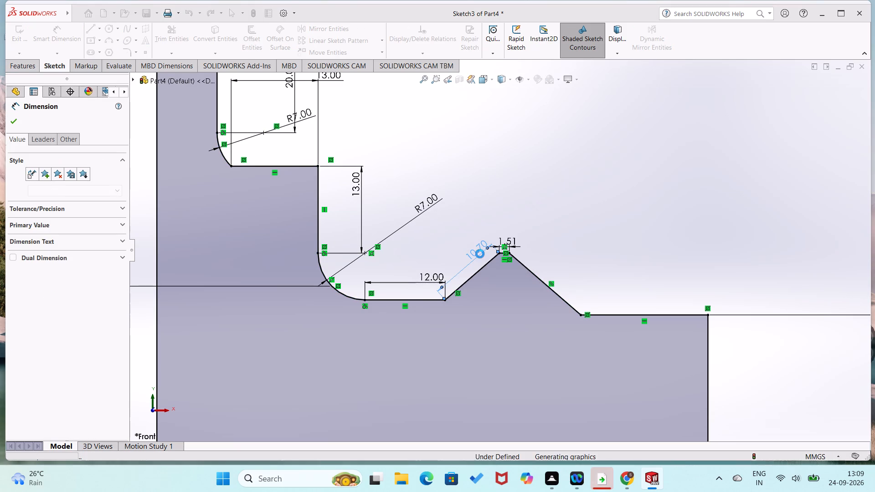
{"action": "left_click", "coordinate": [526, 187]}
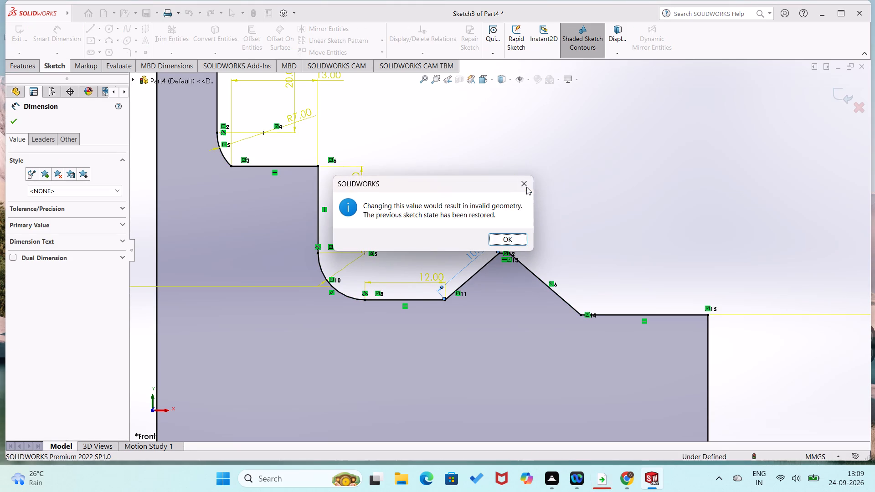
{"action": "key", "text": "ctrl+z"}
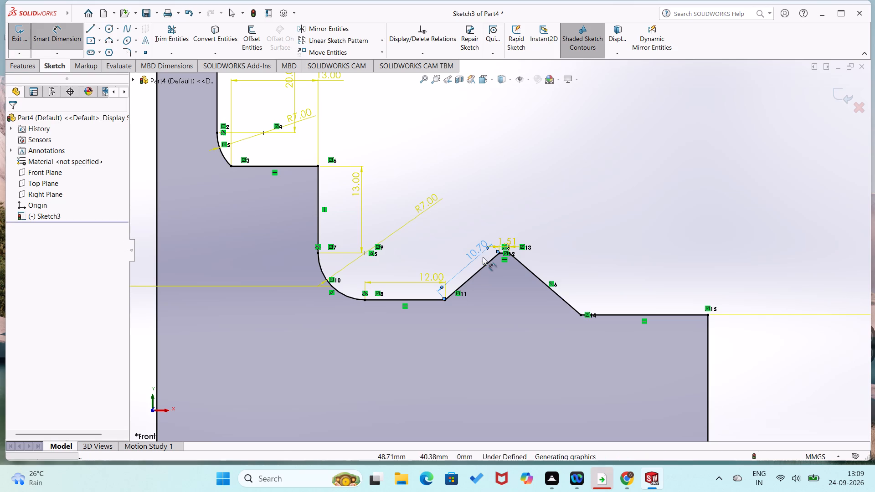
Dimension the ridge's rising slope at 10 mm along its length.
{"action": "right_click_drag", "start_coordinate": [478, 265], "coordinate": [464, 194]}
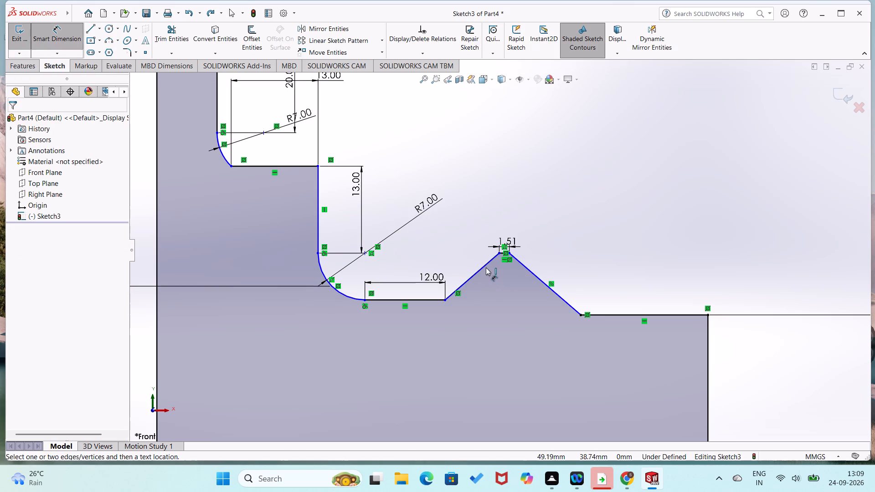
{"action": "left_click", "coordinate": [484, 266]}
{"action": "left_click", "coordinate": [474, 253]}
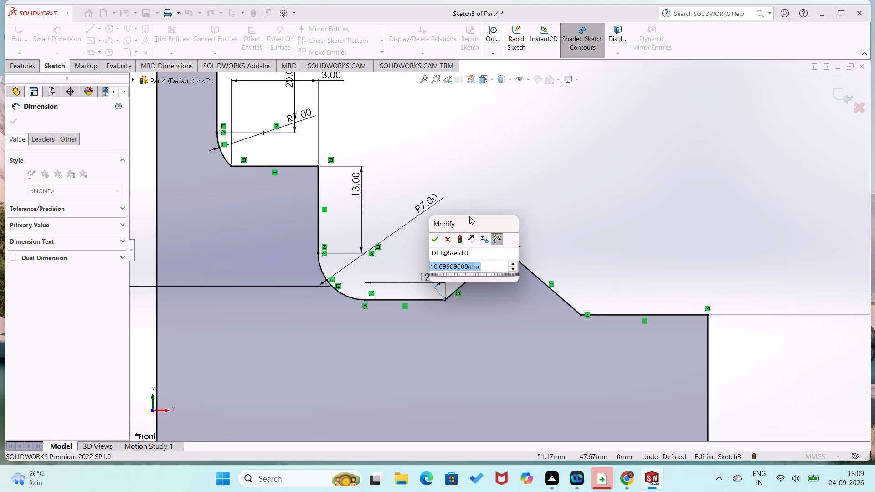
{"action": "type", "text": "10"}
{"action": "key", "text": "Return"}
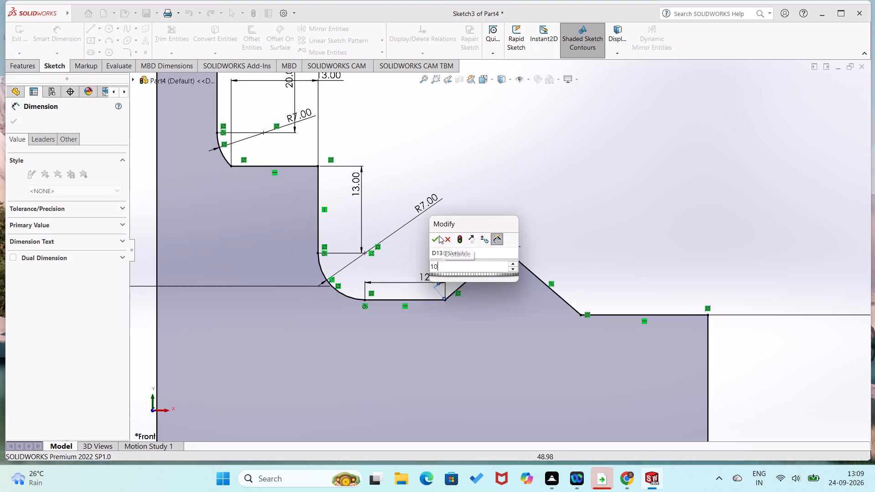
{"action": "left_click", "coordinate": [493, 214]}
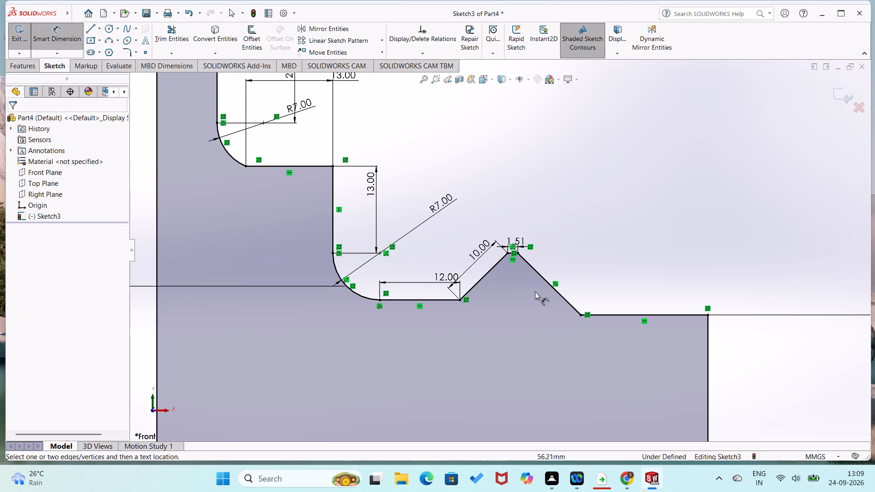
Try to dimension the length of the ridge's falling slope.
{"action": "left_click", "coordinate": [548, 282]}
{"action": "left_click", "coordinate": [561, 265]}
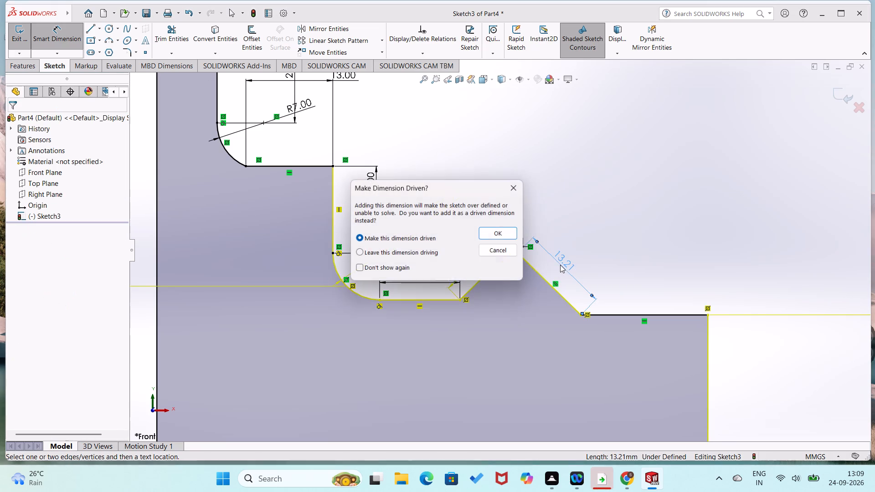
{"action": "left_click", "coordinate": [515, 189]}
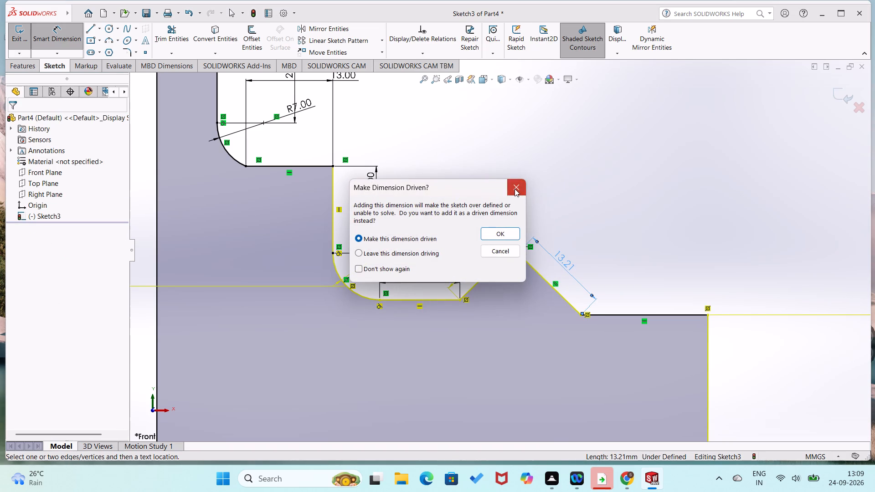
Examine the whole mirrored profile and its dimensions on both sides of the centerline.
{"action": "scroll", "coordinate": [638, 266], "scroll_direction": "up", "scroll_amount": 7}
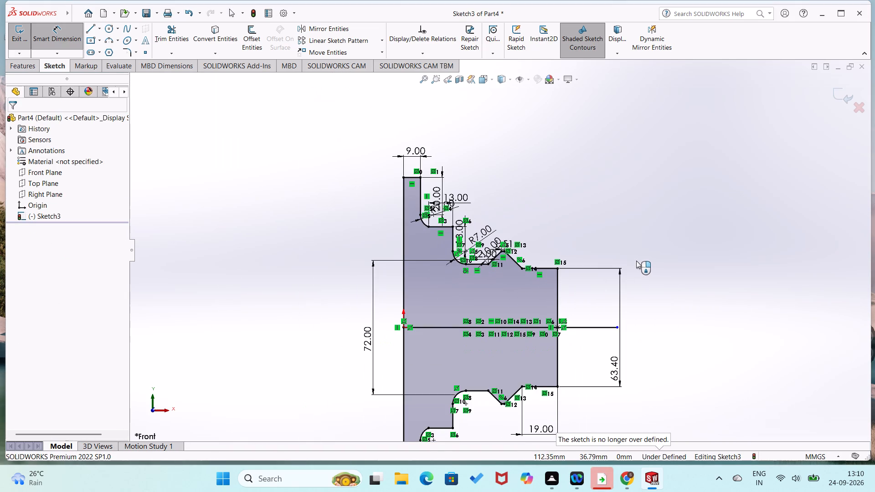
{"action": "scroll", "coordinate": [621, 241], "scroll_direction": "up", "scroll_amount": 2}
{"action": "scroll", "coordinate": [477, 347], "scroll_direction": "down", "scroll_amount": 5}
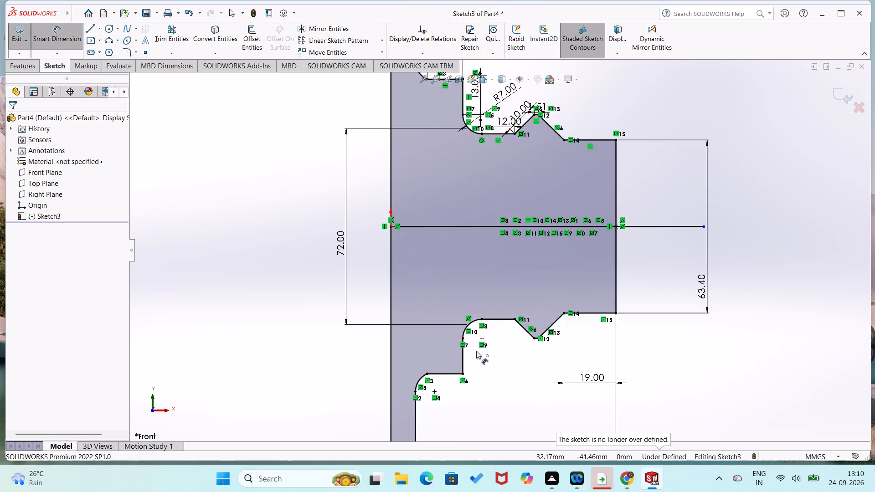
{"action": "scroll", "coordinate": [476, 351], "scroll_direction": "down", "scroll_amount": 2}
{"action": "scroll", "coordinate": [476, 351], "scroll_direction": "up", "scroll_amount": 5}
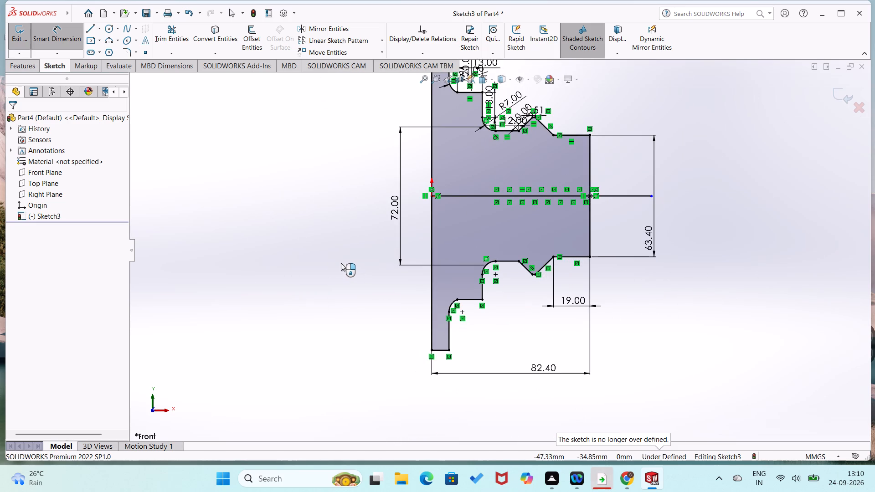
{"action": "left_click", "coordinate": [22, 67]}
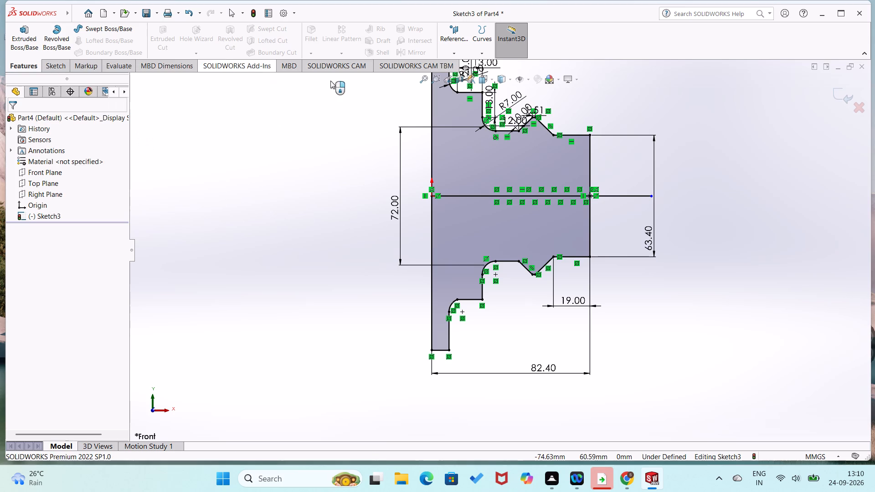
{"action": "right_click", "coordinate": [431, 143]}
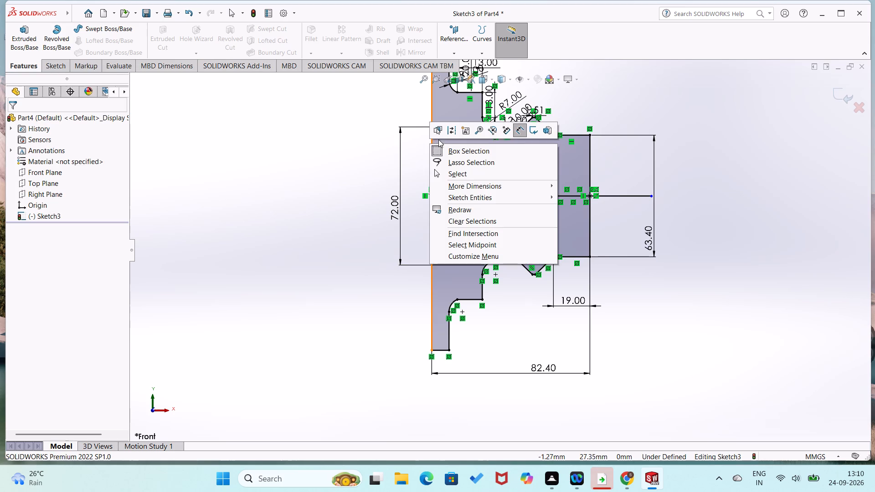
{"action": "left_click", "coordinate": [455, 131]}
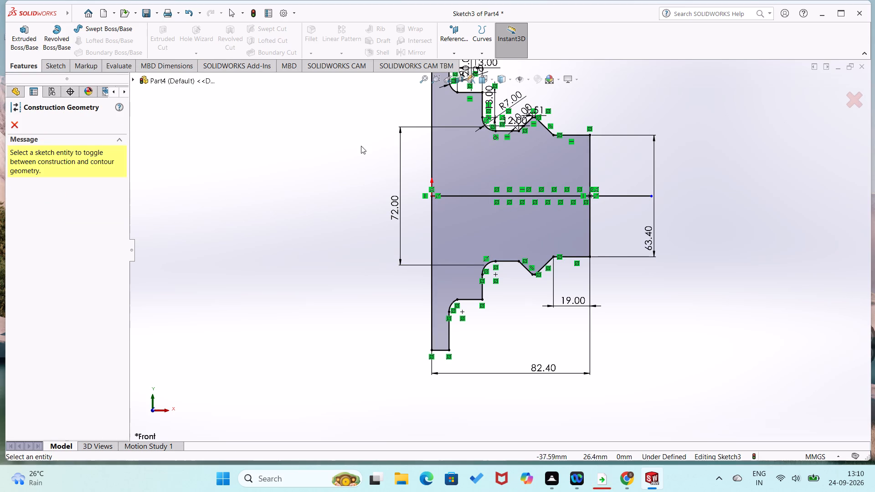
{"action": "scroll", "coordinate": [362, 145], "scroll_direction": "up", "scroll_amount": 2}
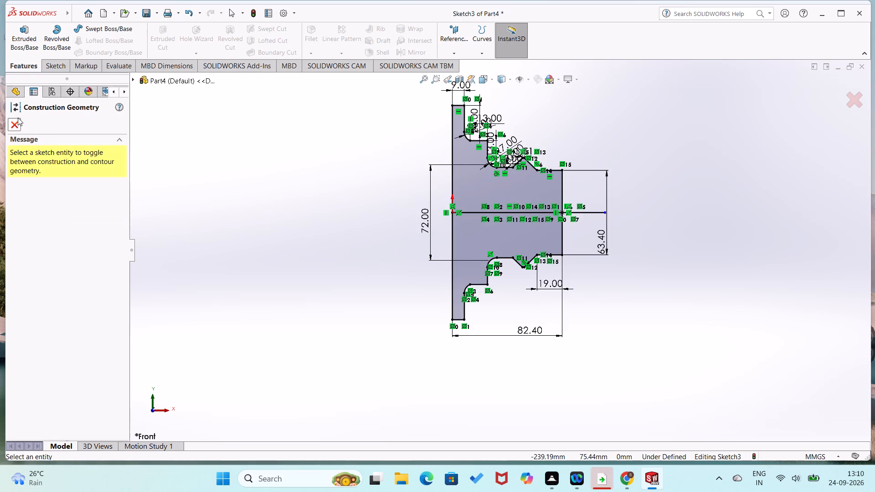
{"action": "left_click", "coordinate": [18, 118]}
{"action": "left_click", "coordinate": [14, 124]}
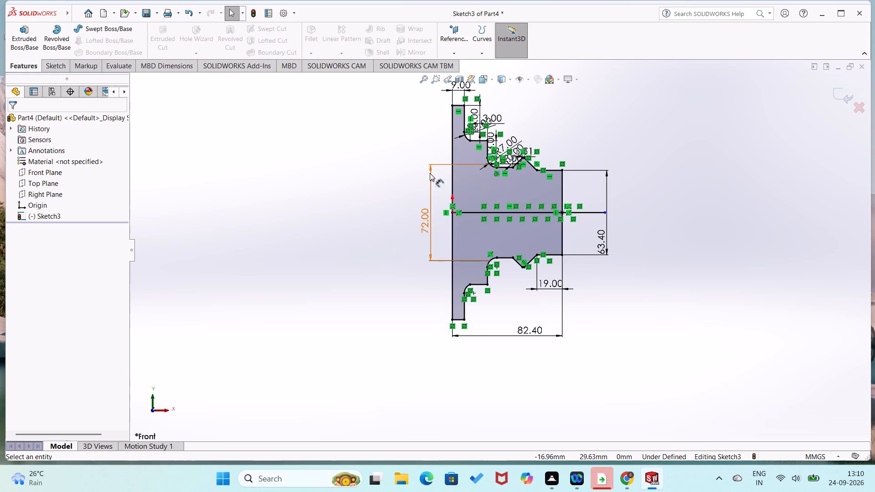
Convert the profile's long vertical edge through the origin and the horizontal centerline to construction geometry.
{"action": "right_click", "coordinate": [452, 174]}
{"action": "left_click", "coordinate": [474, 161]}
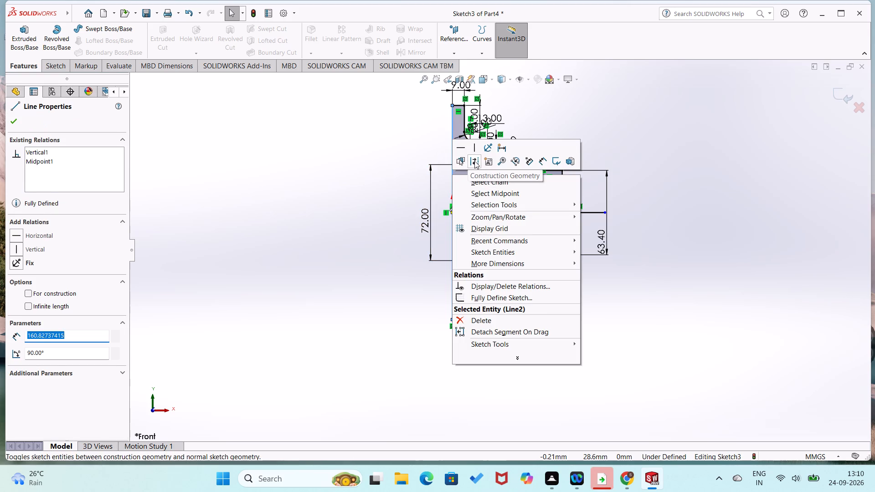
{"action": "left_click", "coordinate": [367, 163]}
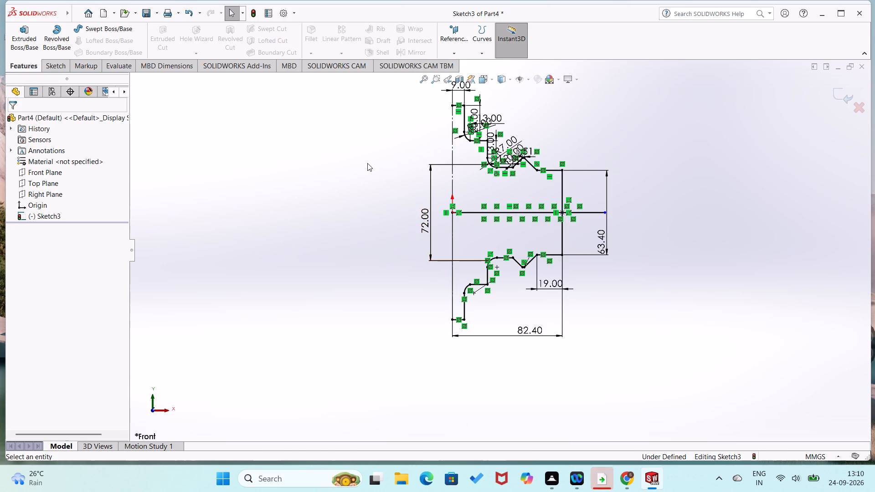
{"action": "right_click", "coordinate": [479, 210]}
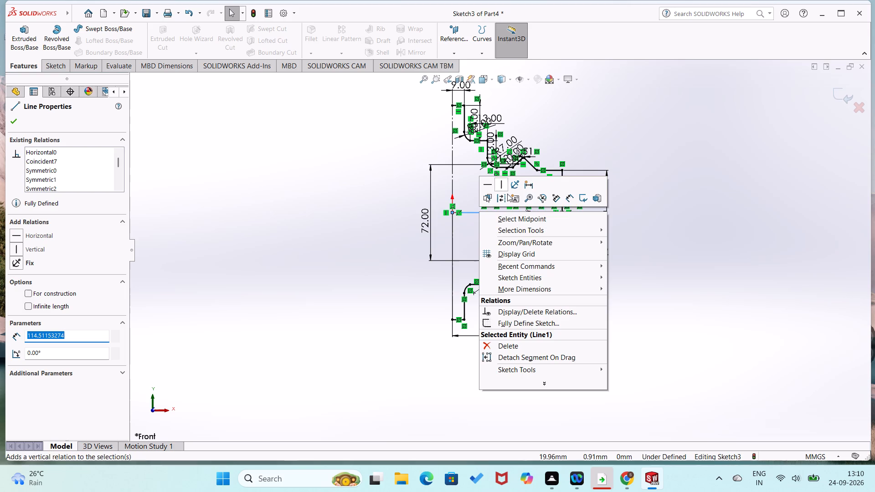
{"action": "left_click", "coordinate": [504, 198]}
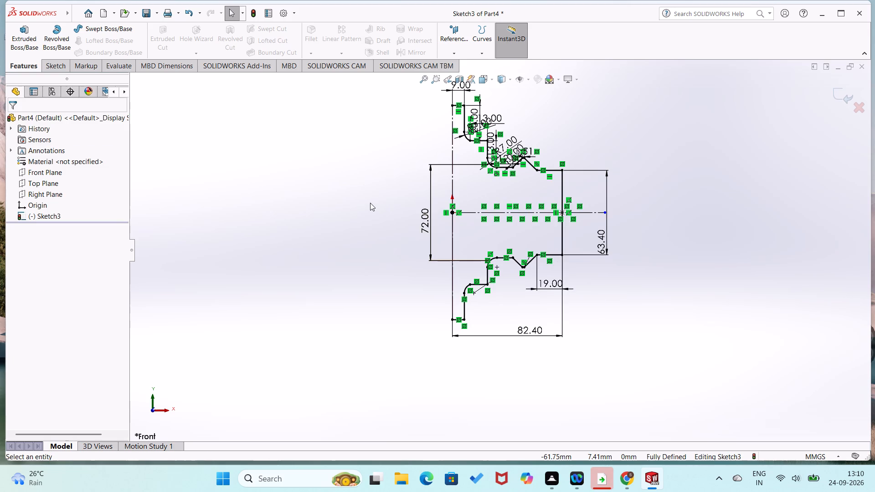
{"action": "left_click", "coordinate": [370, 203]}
Undo the last three sketch changes, including the construction conversion of both the vertical edge and the centerline.
{"action": "key", "text": "ctrl+z"}
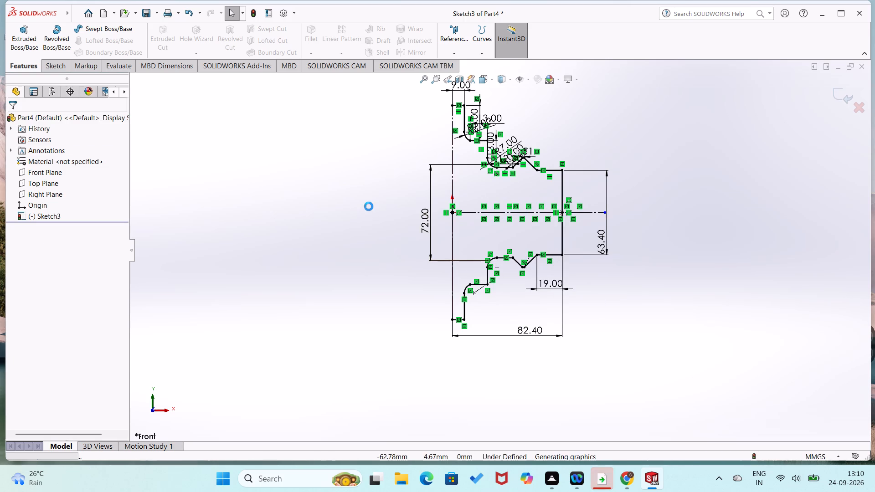
{"action": "key", "text": "ctrl+z"}
{"action": "key", "text": "ctrl+z"}
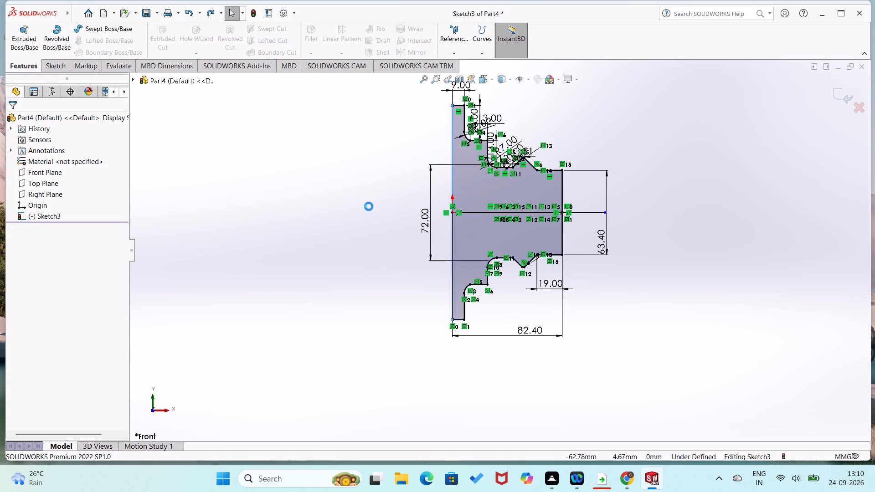
Convert only the horizontal centerline of the mirrored profile to construction geometry.
{"action": "right_click", "coordinate": [471, 215]}
{"action": "left_click", "coordinate": [494, 203]}
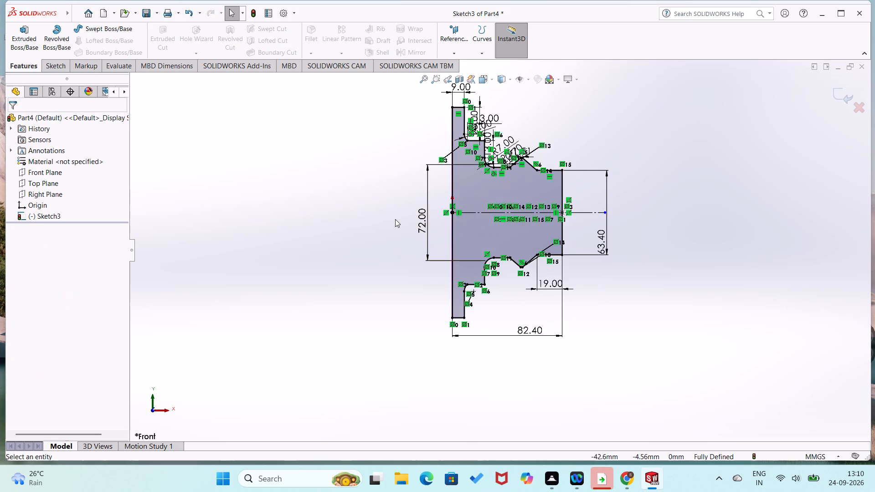
{"action": "left_click", "coordinate": [395, 219]}
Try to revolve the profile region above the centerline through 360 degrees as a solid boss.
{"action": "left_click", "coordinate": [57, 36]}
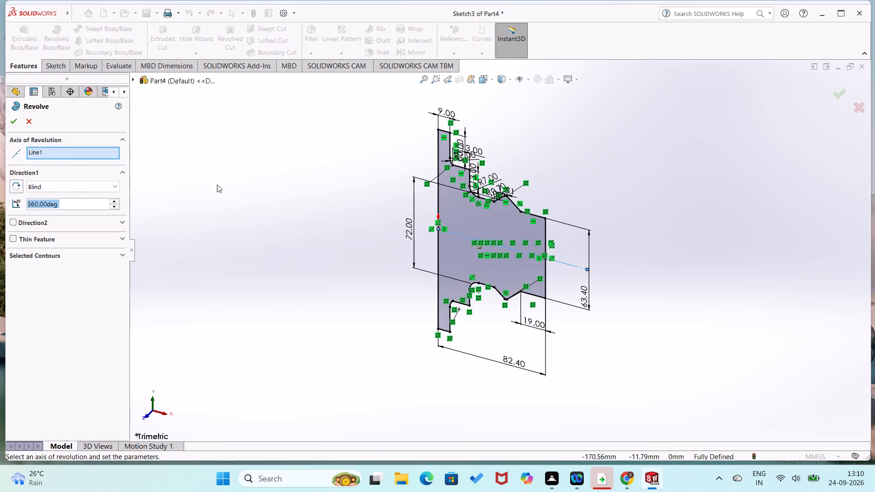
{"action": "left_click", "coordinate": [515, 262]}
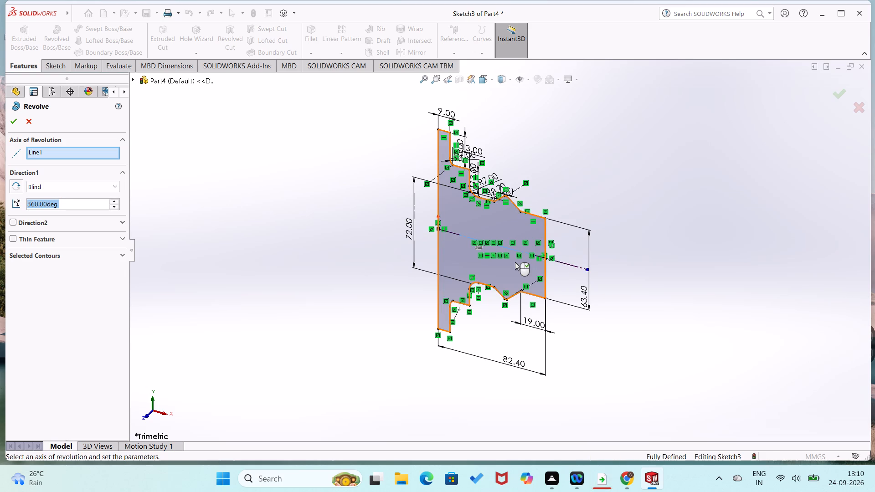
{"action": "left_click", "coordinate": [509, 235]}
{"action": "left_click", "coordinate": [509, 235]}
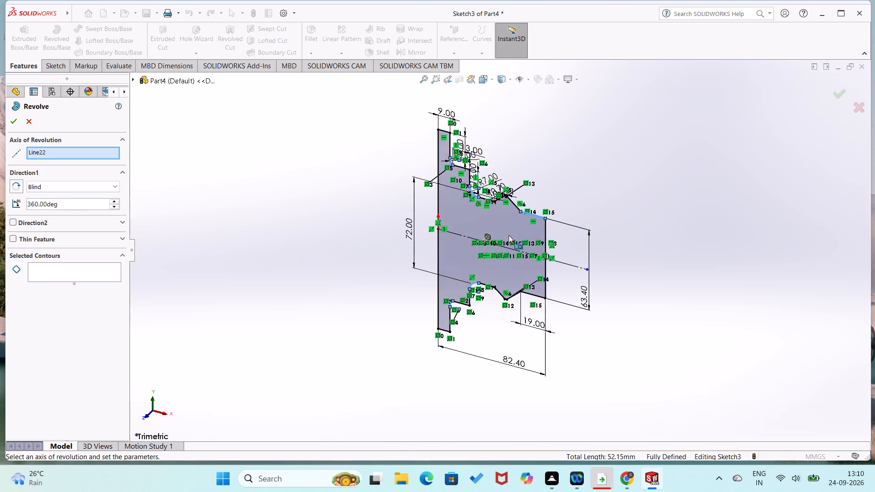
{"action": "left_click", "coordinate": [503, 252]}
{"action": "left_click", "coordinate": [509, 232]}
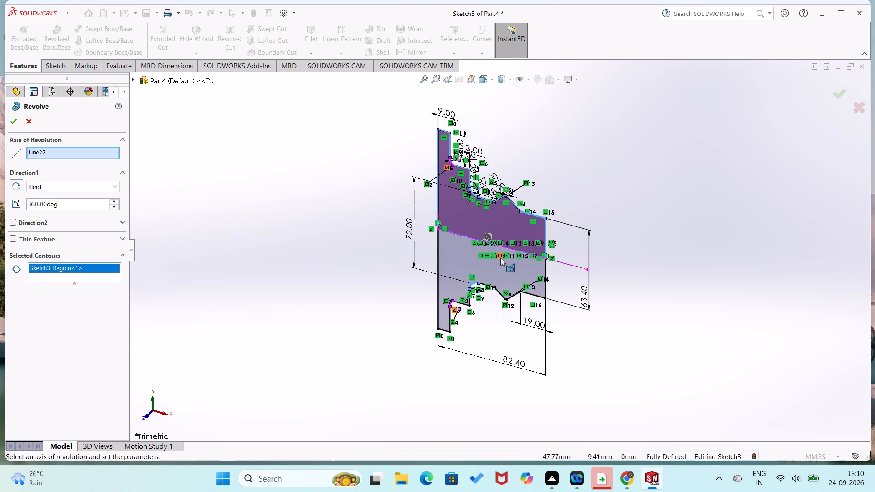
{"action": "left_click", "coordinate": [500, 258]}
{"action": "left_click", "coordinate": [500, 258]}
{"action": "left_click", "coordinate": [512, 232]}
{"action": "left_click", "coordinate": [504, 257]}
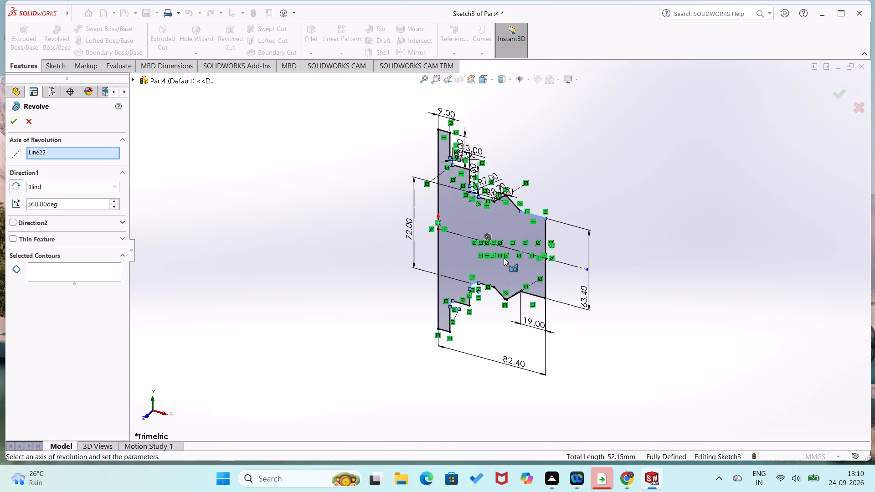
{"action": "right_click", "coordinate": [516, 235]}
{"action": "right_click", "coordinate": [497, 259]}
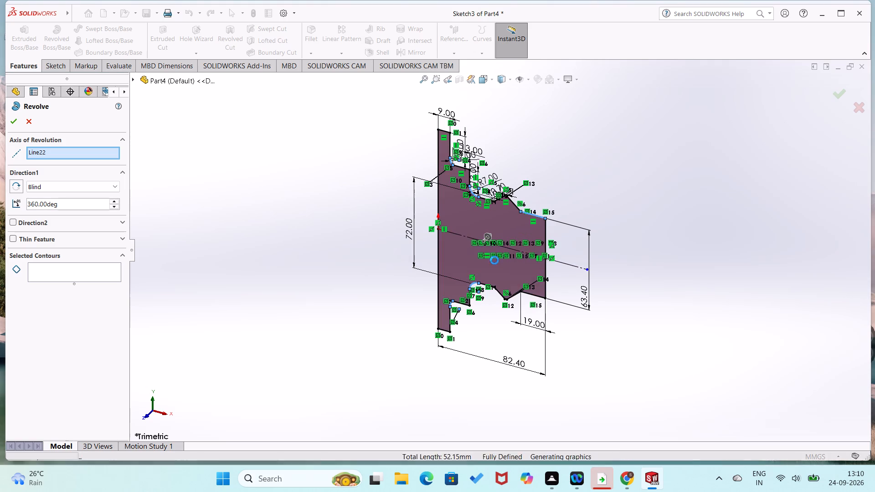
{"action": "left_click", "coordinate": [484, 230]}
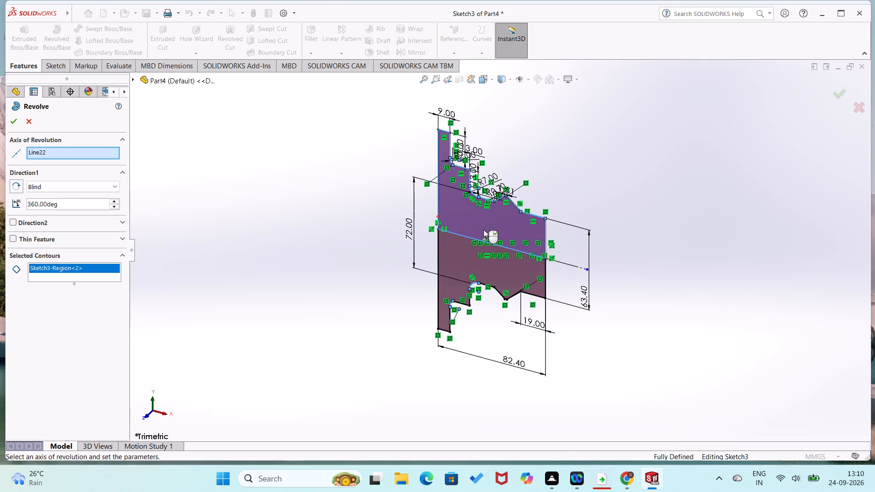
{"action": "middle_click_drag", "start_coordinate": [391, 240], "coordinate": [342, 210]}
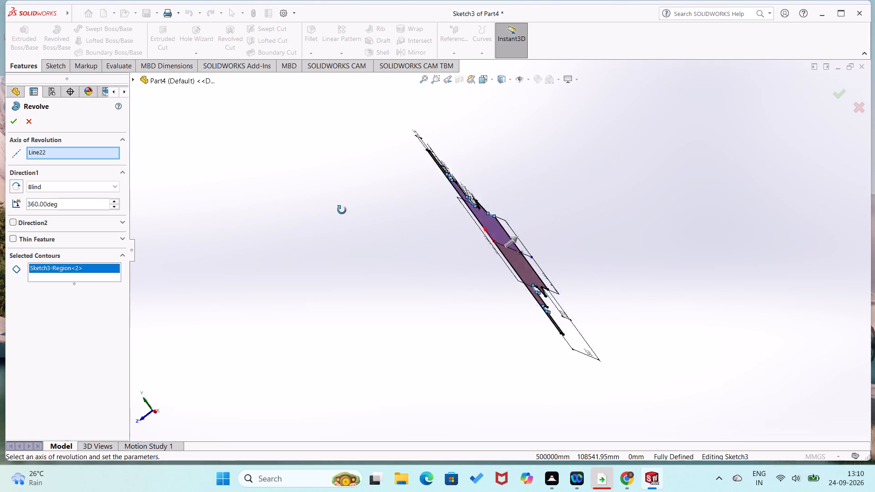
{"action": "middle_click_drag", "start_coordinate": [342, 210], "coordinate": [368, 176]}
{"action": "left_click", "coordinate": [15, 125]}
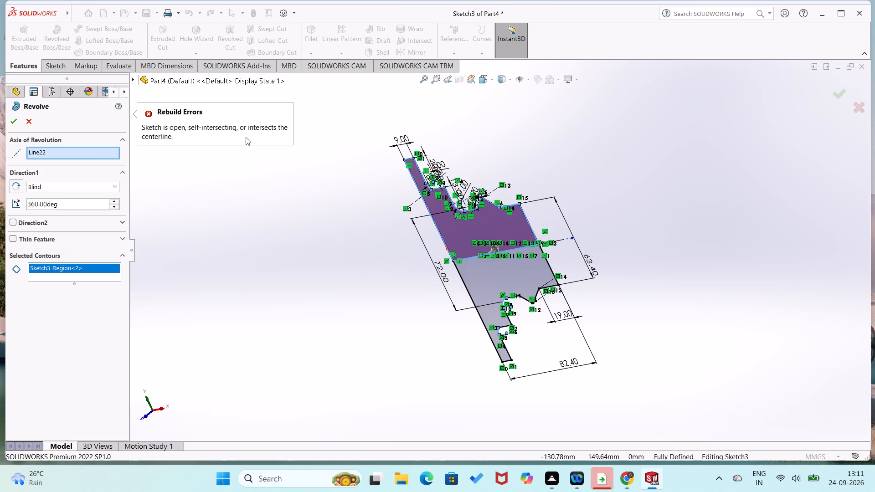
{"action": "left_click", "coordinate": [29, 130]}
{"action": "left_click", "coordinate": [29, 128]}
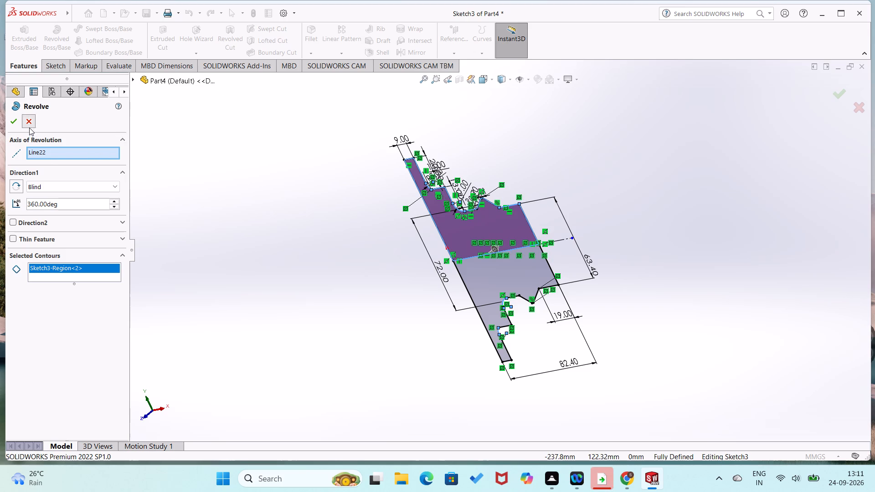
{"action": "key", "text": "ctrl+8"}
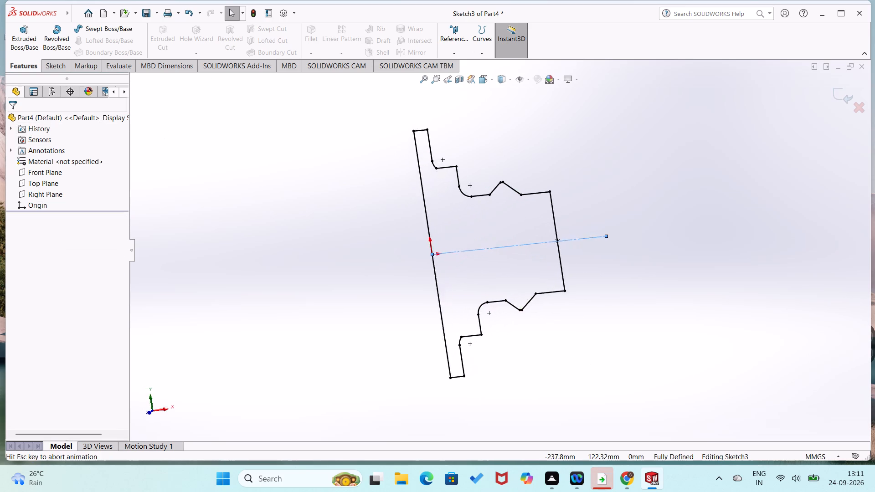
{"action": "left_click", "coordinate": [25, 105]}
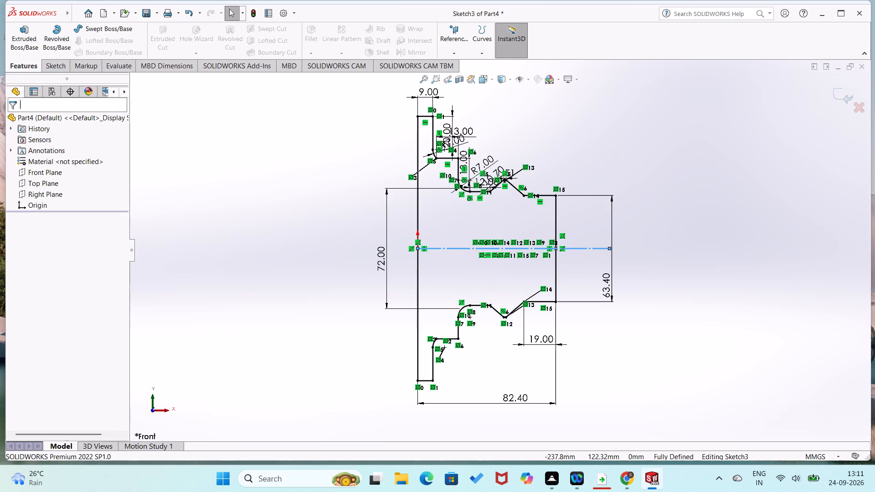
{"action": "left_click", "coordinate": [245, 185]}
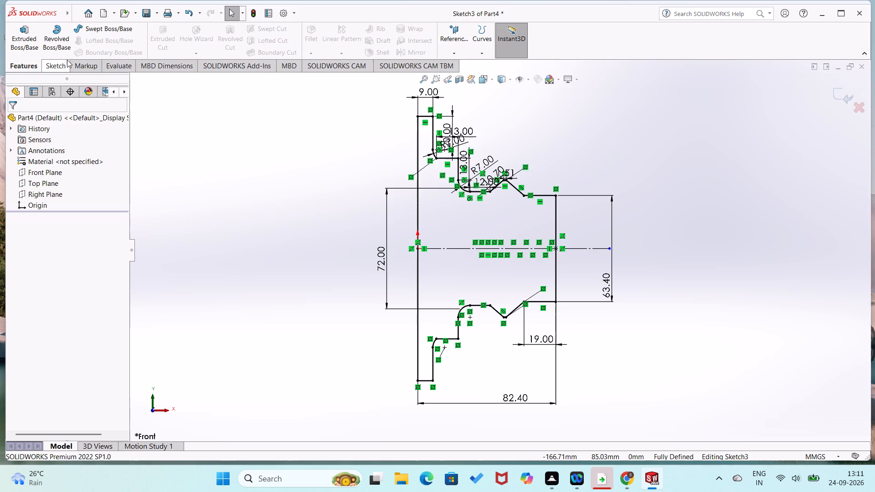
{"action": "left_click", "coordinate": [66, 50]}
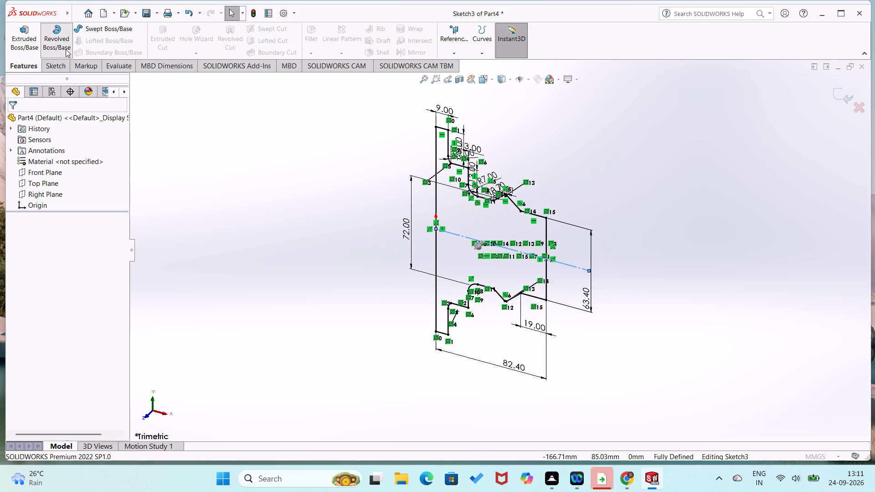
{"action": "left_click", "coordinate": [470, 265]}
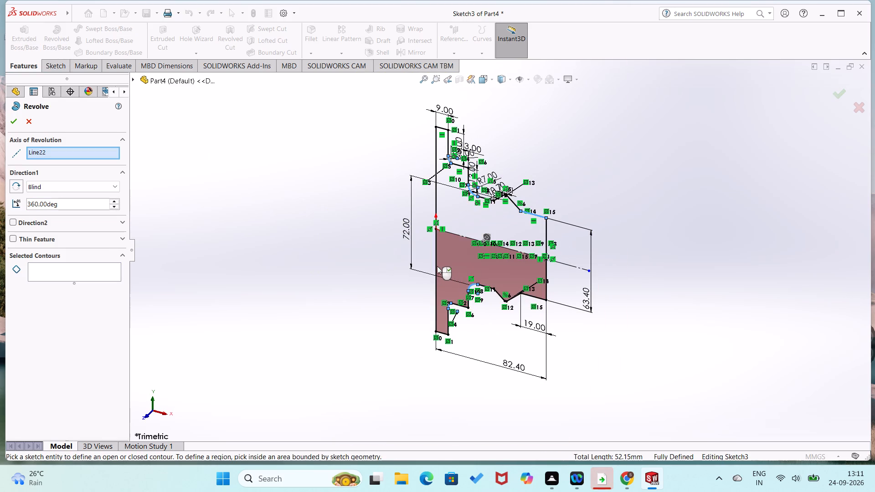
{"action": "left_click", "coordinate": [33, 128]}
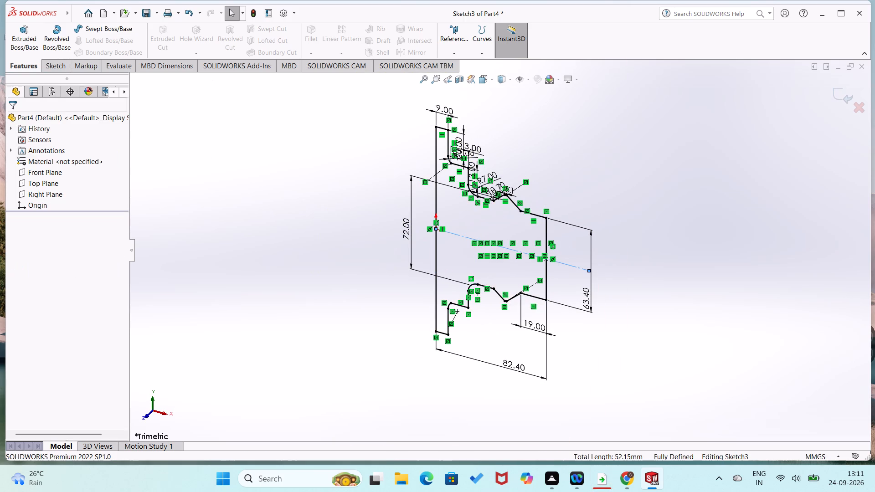
Revolve the profile through 360 degrees about its long vertical edge at the origin and inspect the solid.
{"action": "left_click", "coordinate": [62, 41]}
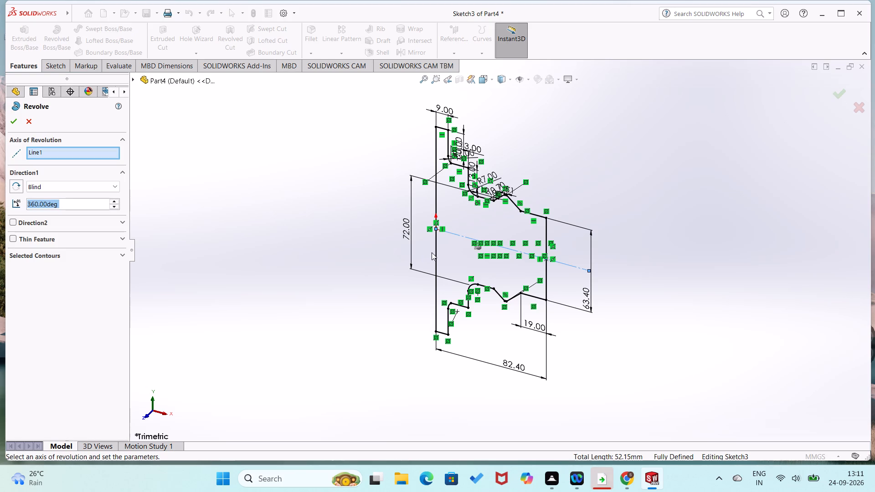
{"action": "left_click", "coordinate": [435, 252]}
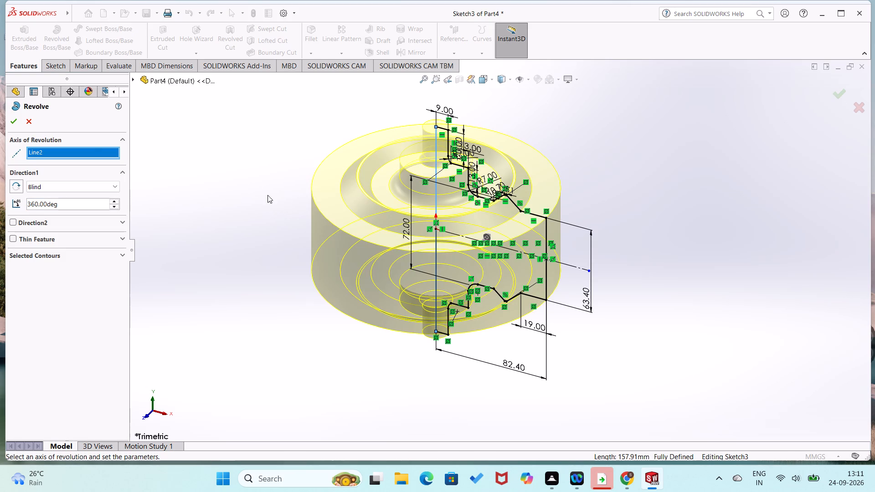
{"action": "left_click", "coordinate": [15, 123]}
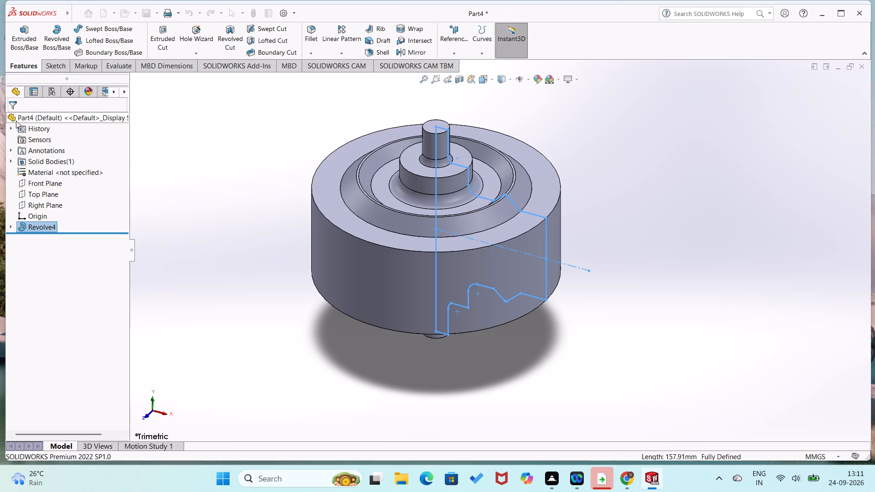
{"action": "left_click", "coordinate": [232, 155]}
{"action": "middle_click_drag", "start_coordinate": [242, 158], "coordinate": [306, 123]}
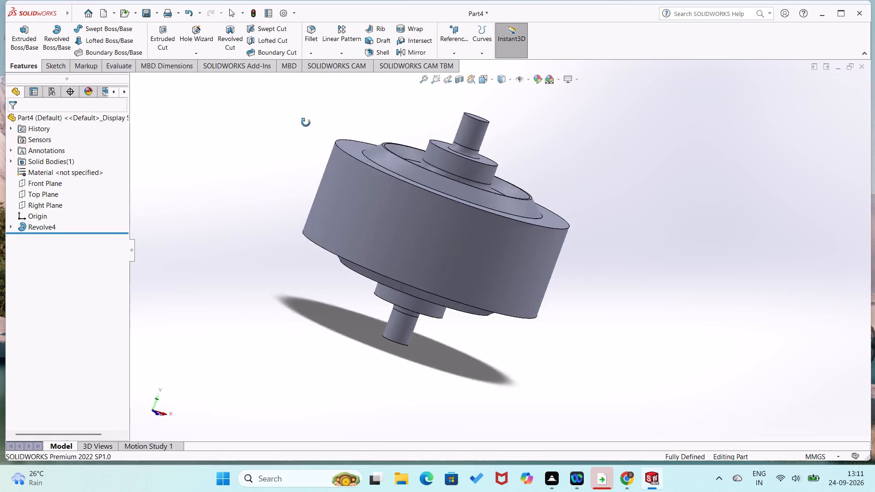
{"action": "middle_click_drag", "start_coordinate": [306, 123], "coordinate": [539, 279]}
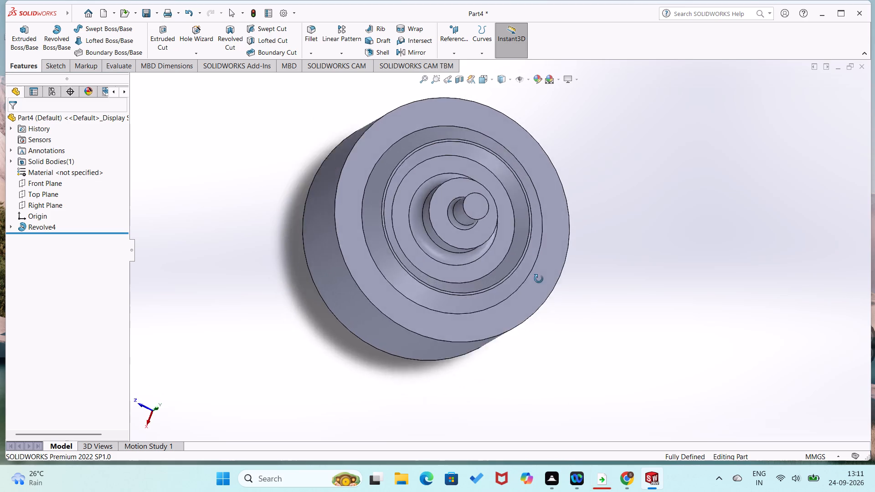
{"action": "middle_click_drag", "start_coordinate": [539, 279], "coordinate": [686, 149]}
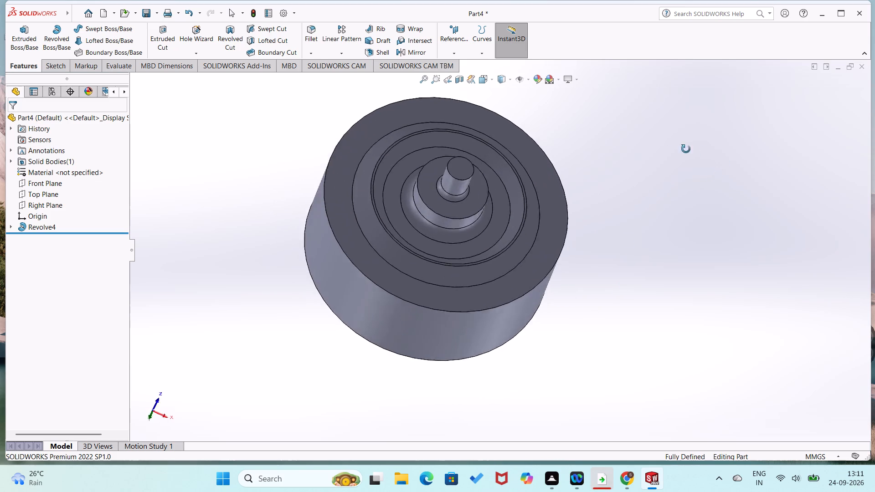
Inspect the revolved solid from several sides, and close the part without saving it.
{"action": "middle_click_drag", "start_coordinate": [686, 149], "coordinate": [643, 179]}
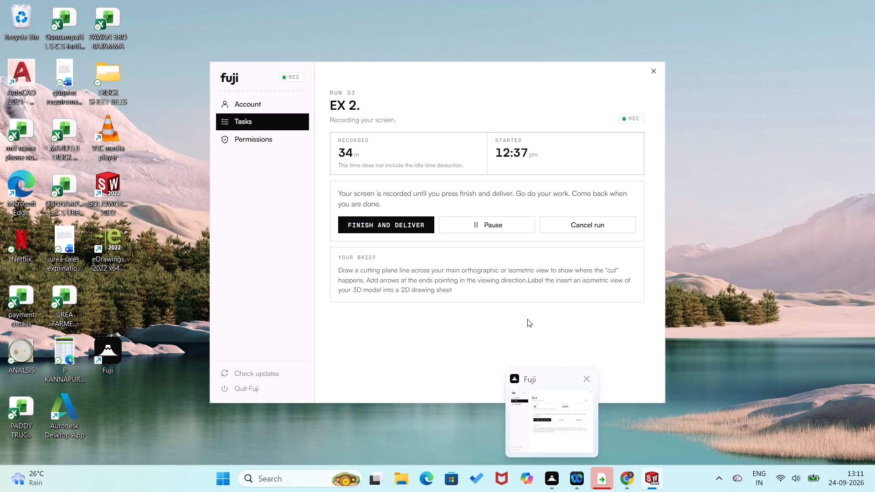
{"action": "middle_click_drag", "start_coordinate": [550, 277], "coordinate": [515, 257]}
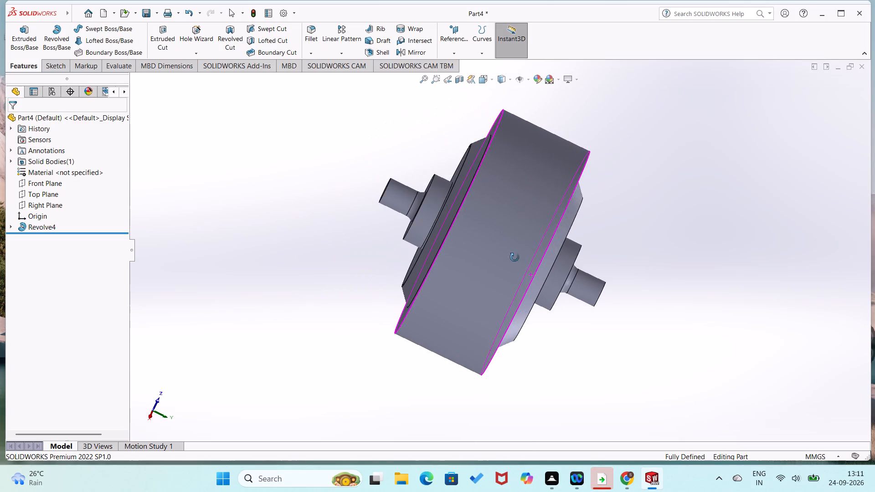
{"action": "middle_click_drag", "start_coordinate": [515, 257], "coordinate": [325, 183]}
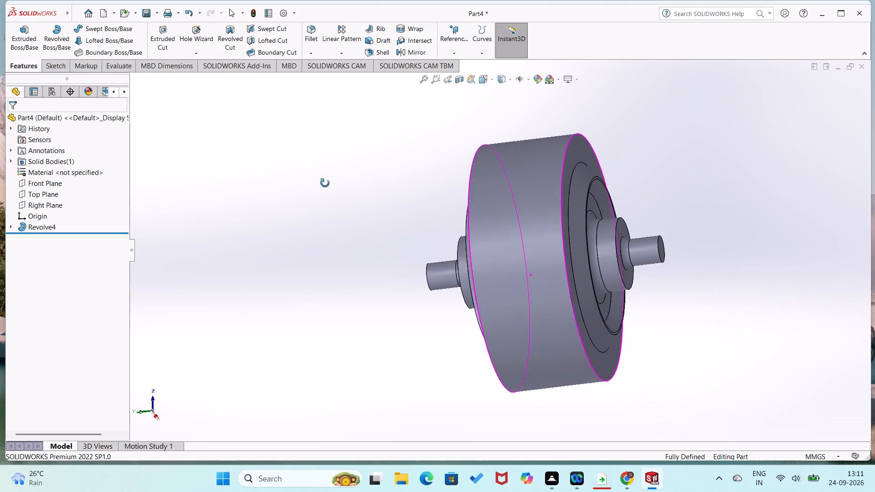
{"action": "middle_click_drag", "start_coordinate": [325, 183], "coordinate": [311, 190]}
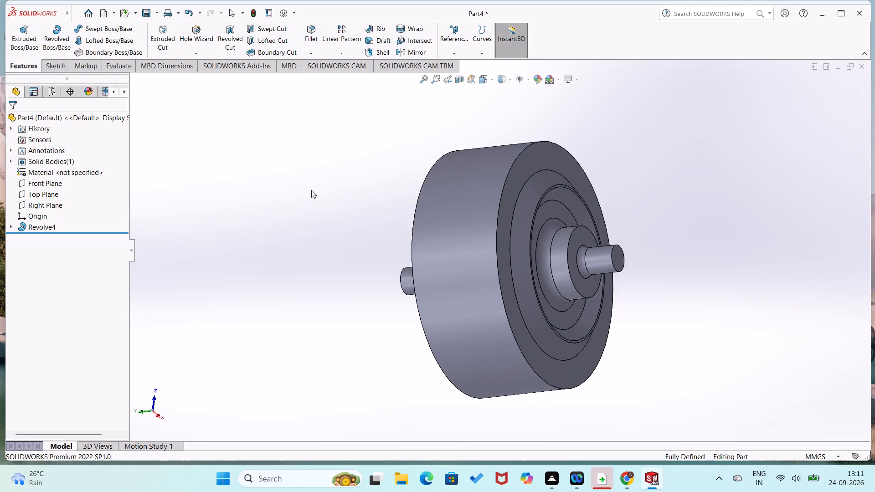
{"action": "left_click", "coordinate": [862, 70]}
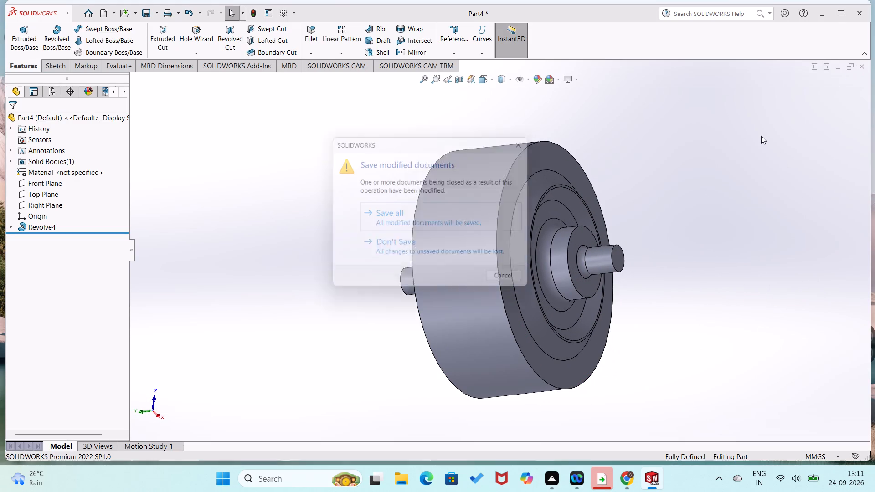
{"action": "left_click", "coordinate": [440, 246]}
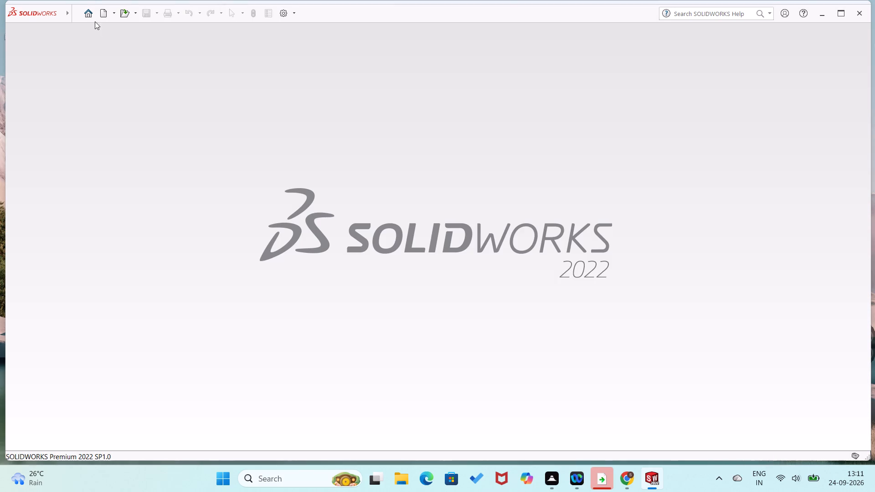
Create a new part document and open a sketch on the Front Plane.
{"action": "left_click", "coordinate": [91, 16]}
{"action": "left_click", "coordinate": [249, 135]}
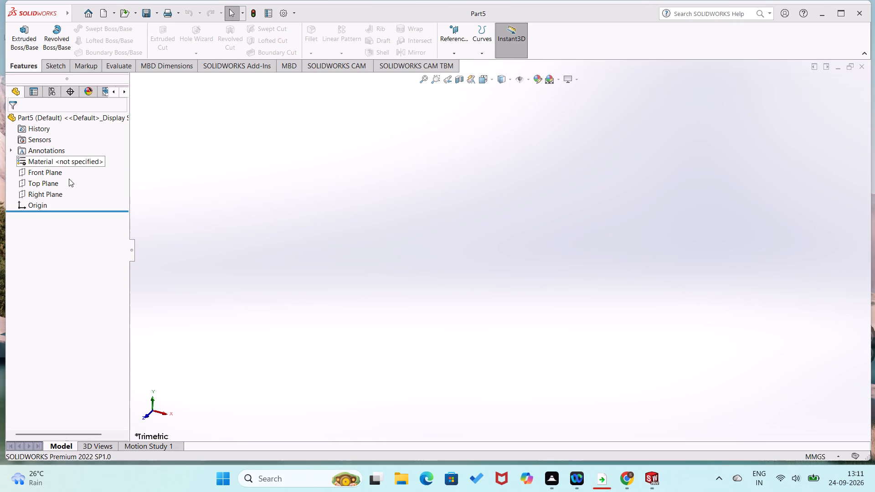
{"action": "left_click", "coordinate": [54, 176]}
{"action": "left_click", "coordinate": [62, 160]}
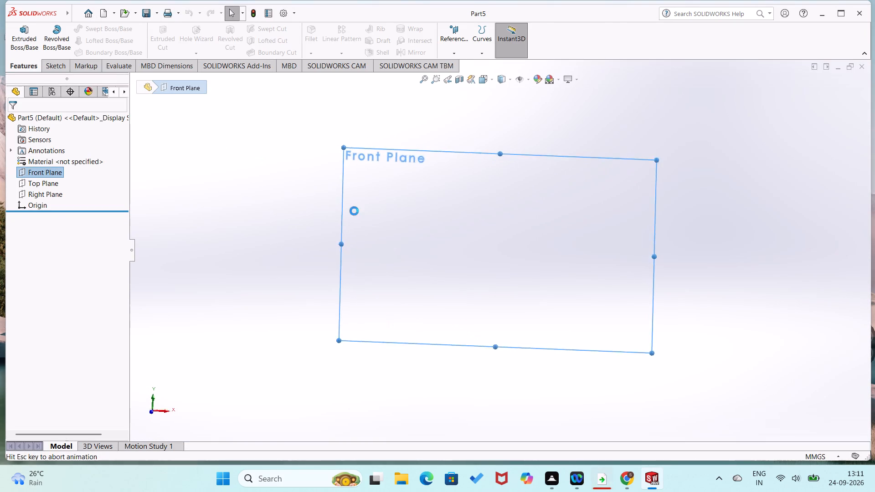
Sketch a vertical line upward from the origin and dimension its length to 10 mm.
{"action": "right_click_drag", "start_coordinate": [441, 231], "coordinate": [360, 259]}
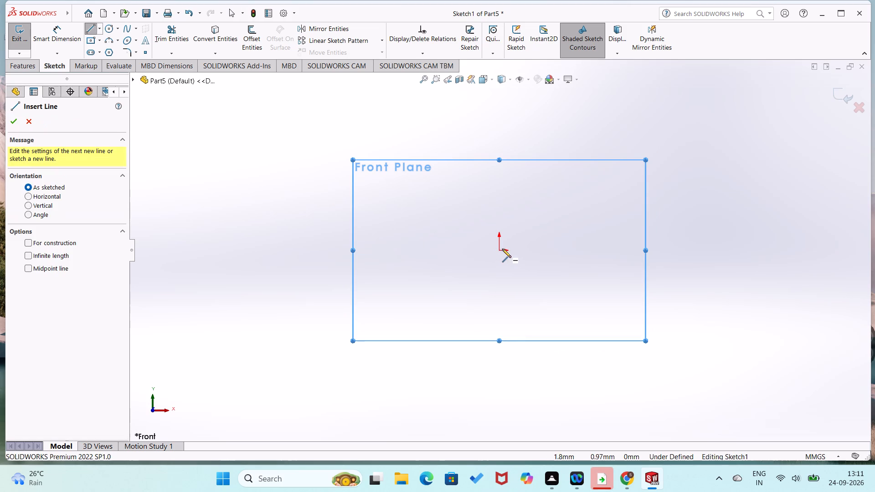
{"action": "left_click", "coordinate": [499, 249]}
{"action": "left_click", "coordinate": [501, 184]}
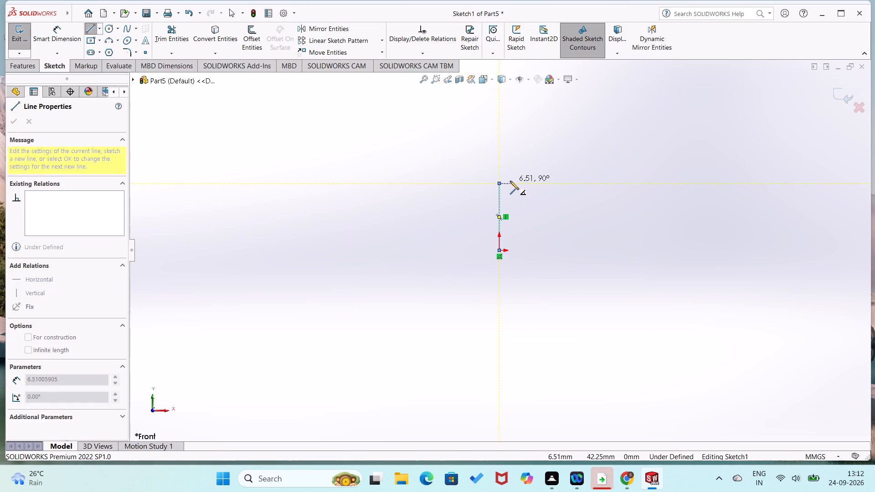
{"action": "right_click_drag", "start_coordinate": [509, 181], "coordinate": [524, 97]}
{"action": "left_click", "coordinate": [500, 200]}
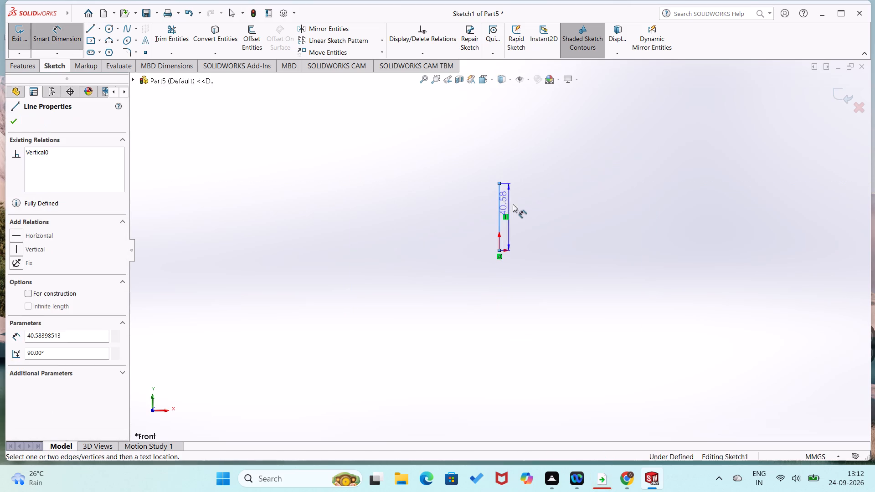
{"action": "left_click", "coordinate": [520, 206]}
{"action": "type", "text": "10"}
{"action": "key", "text": "Return"}
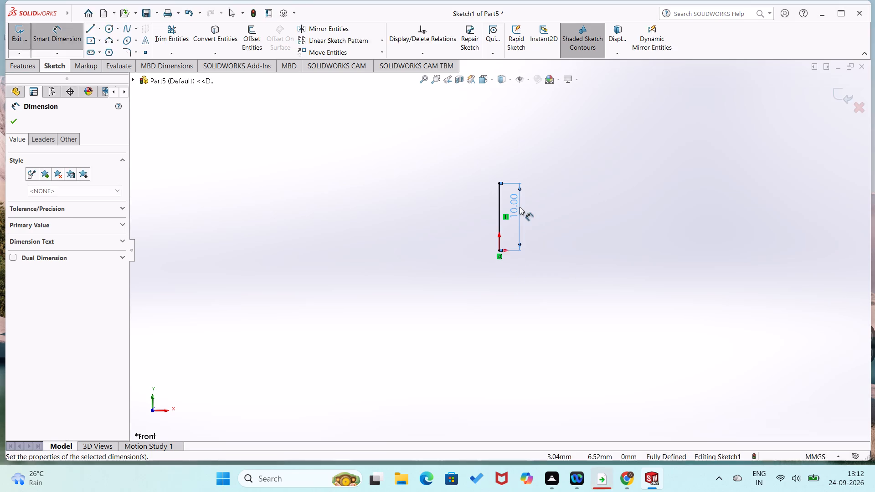
{"action": "left_click", "coordinate": [489, 222]}
Draw one circle centred on the line's upper end and another, about 6 mm in diameter, centred on the origin.
{"action": "right_click_drag", "start_coordinate": [484, 193], "coordinate": [508, 131]}
{"action": "right_click_drag", "start_coordinate": [456, 167], "coordinate": [520, 178]}
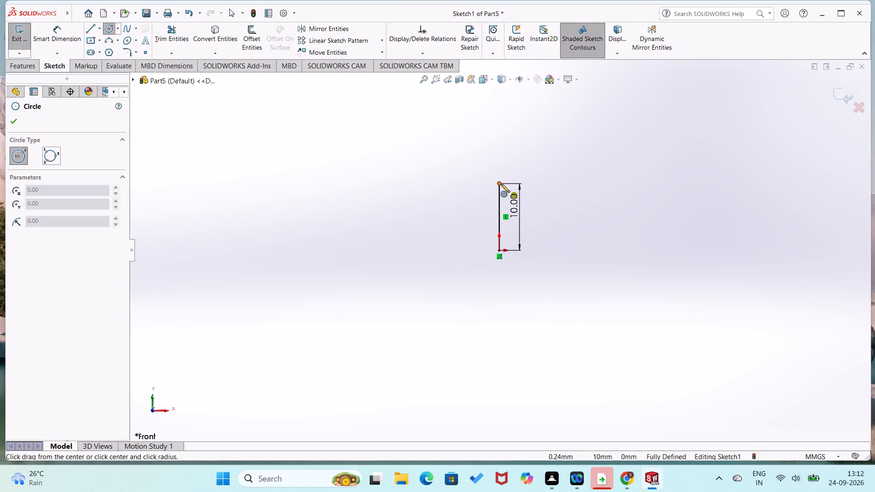
{"action": "left_click", "coordinate": [501, 184]}
{"action": "left_click", "coordinate": [501, 209]}
{"action": "right_click_drag", "start_coordinate": [525, 213], "coordinate": [597, 91]}
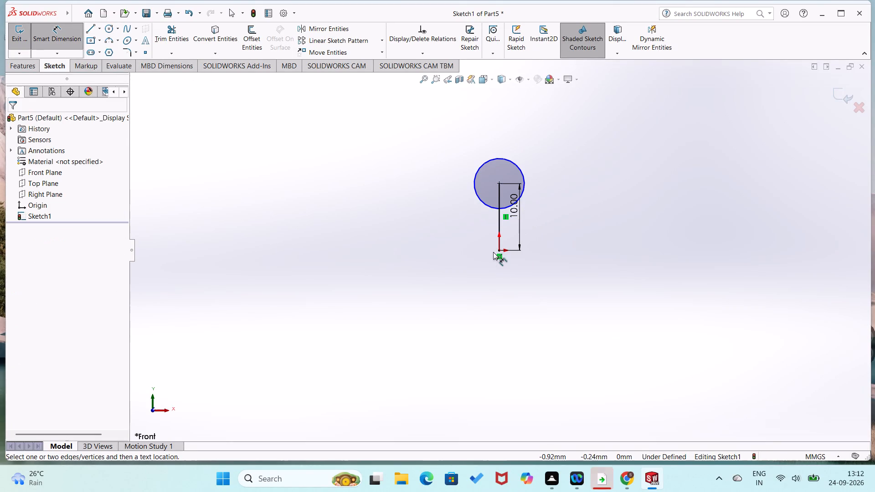
{"action": "right_click_drag", "start_coordinate": [540, 241], "coordinate": [602, 231]}
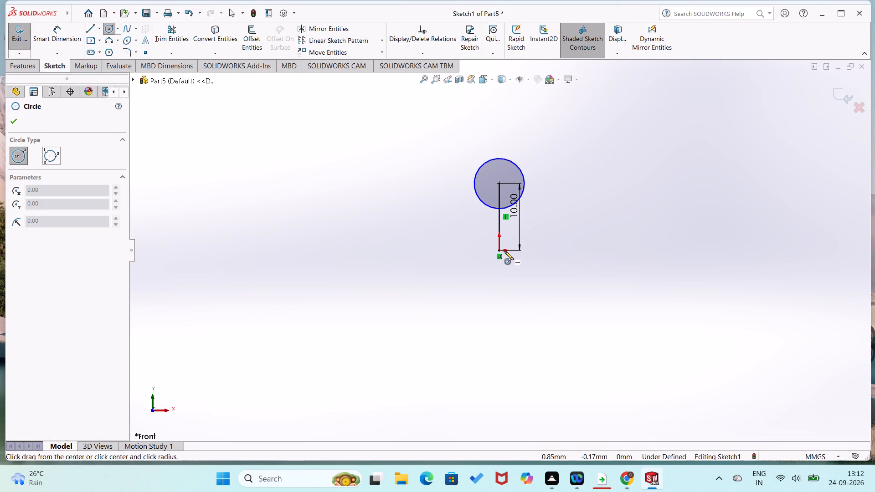
{"action": "left_click", "coordinate": [500, 250]}
{"action": "left_click", "coordinate": [501, 271]}
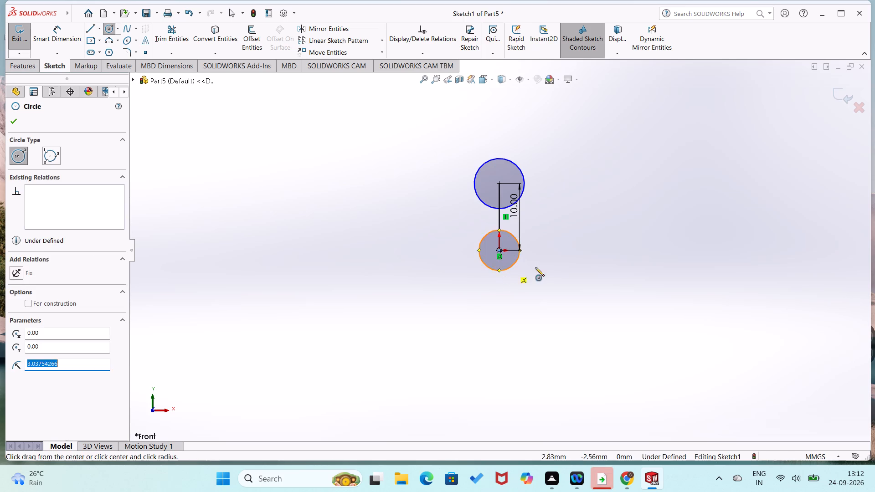
Dimension the diameter of the circle at the origin to 8.5 mm.
{"action": "right_click_drag", "start_coordinate": [536, 267], "coordinate": [565, 169]}
{"action": "left_click", "coordinate": [513, 263]}
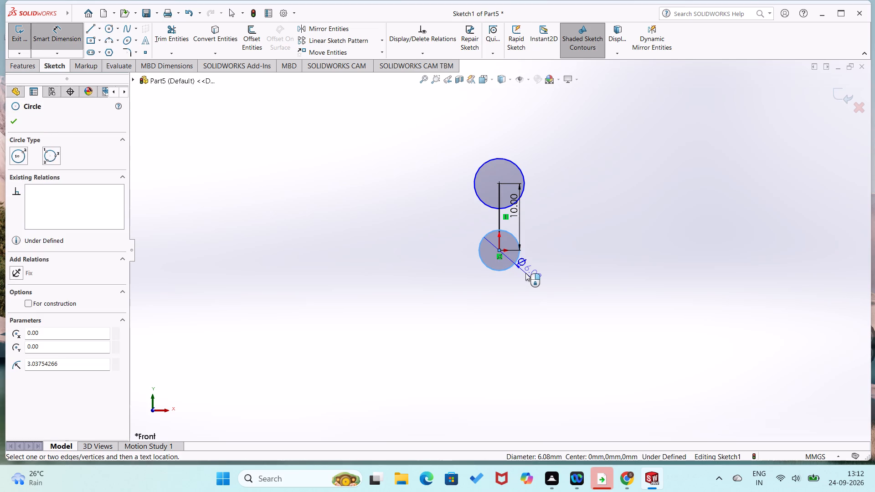
{"action": "left_click", "coordinate": [525, 273]}
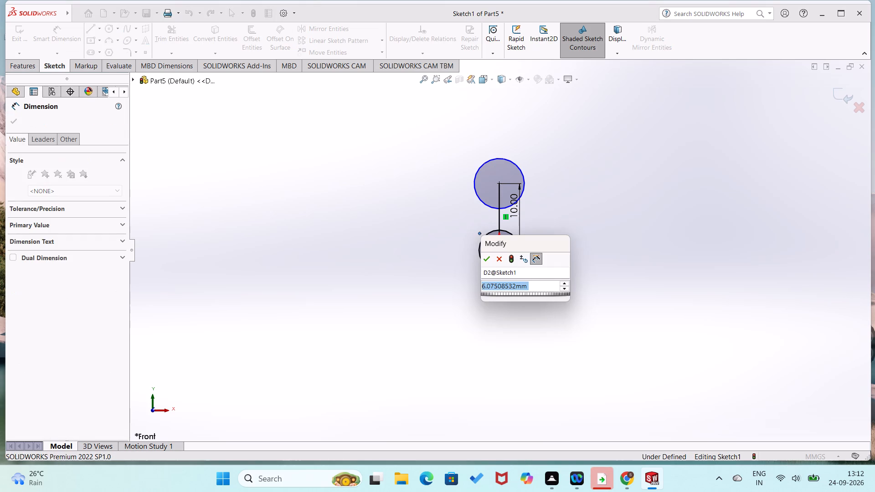
{"action": "key", "text": "8"}
{"action": "key", "text": "period"}
{"action": "key", "text": "5"}
{"action": "key", "text": "Return"}
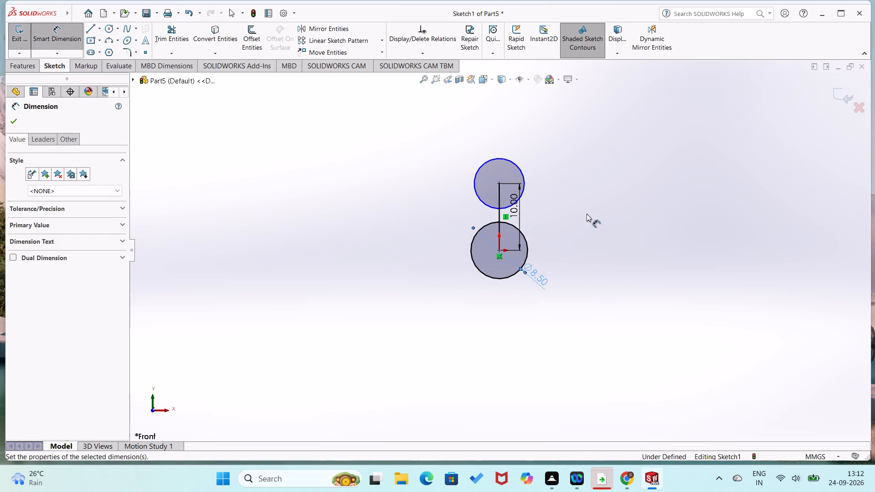
Dimension the diameter of the circle at the line's upper end to 8.5 mm.
{"action": "left_click", "coordinate": [524, 175]}
{"action": "left_click", "coordinate": [539, 178]}
{"action": "type", "text": "8."}
{"action": "key", "text": "Return"}
{"action": "key", "text": "5"}
{"action": "key", "text": "Return"}
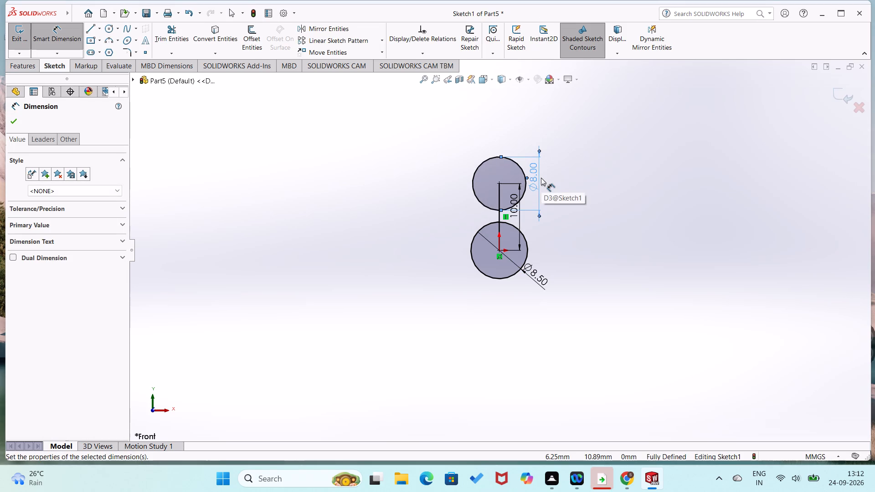
{"action": "double_click", "coordinate": [538, 177]}
{"action": "type", "text": "8.5"}
{"action": "key", "text": "Return"}
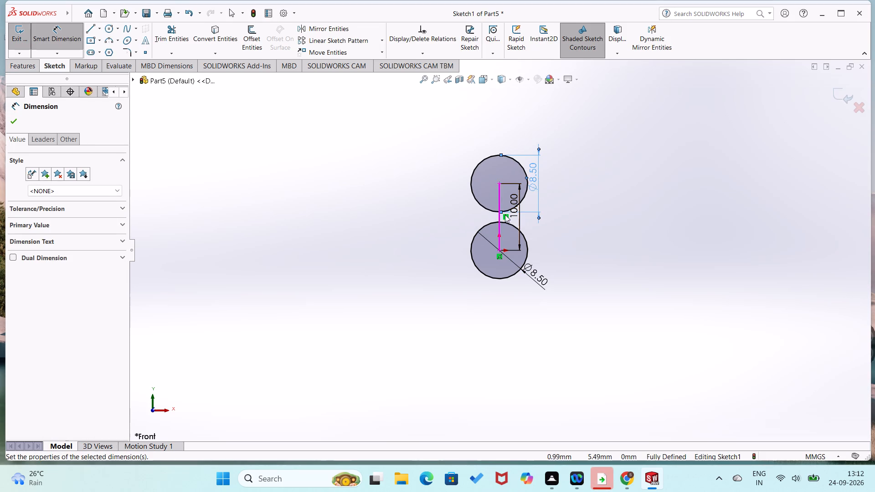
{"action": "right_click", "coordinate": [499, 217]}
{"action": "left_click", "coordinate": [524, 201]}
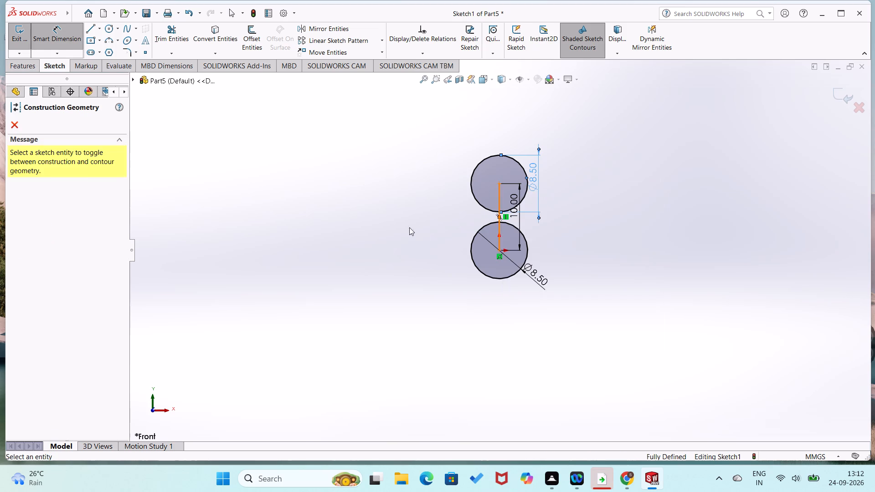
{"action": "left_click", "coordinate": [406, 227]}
Draw a vertical line joining the leftmost points of the lower and upper circles.
{"action": "scroll", "coordinate": [439, 203], "scroll_direction": "down", "scroll_amount": 3}
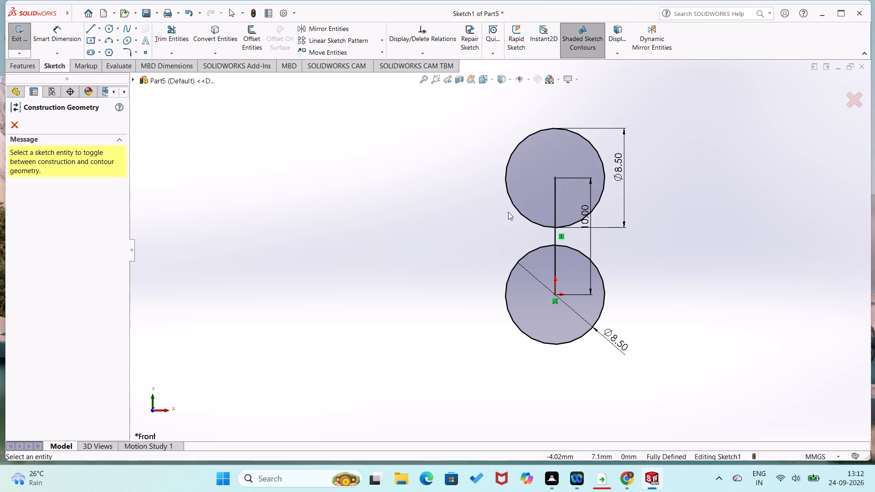
{"action": "right_click_drag", "start_coordinate": [484, 235], "coordinate": [366, 285]}
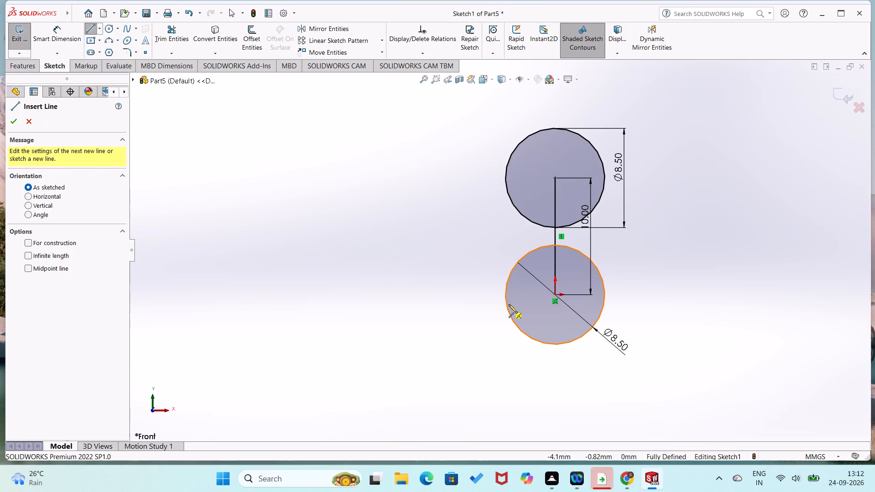
{"action": "left_click_drag", "start_coordinate": [506, 295], "coordinate": [505, 291]}
{"action": "left_click", "coordinate": [506, 178]}
{"action": "right_click_drag", "start_coordinate": [464, 213], "coordinate": [500, 90]}
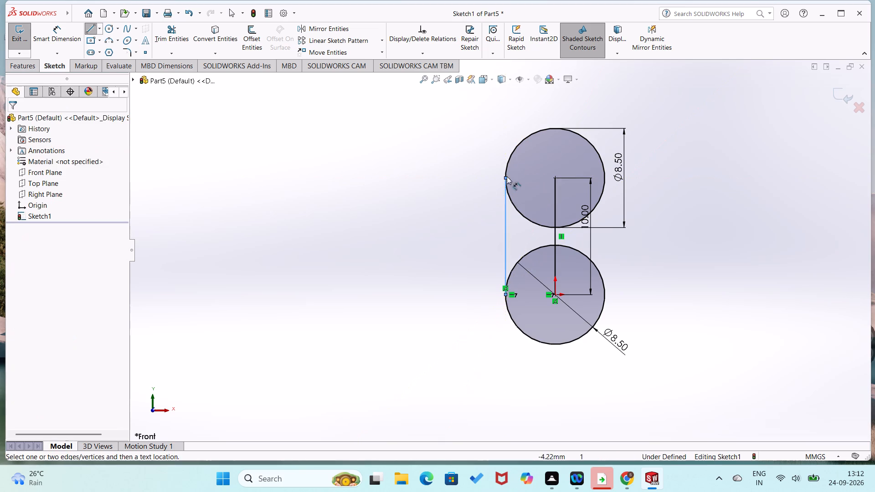
Draw a vertical line joining the rightmost points of the lower and upper circles.
{"action": "right_click_drag", "start_coordinate": [481, 209], "coordinate": [368, 251]}
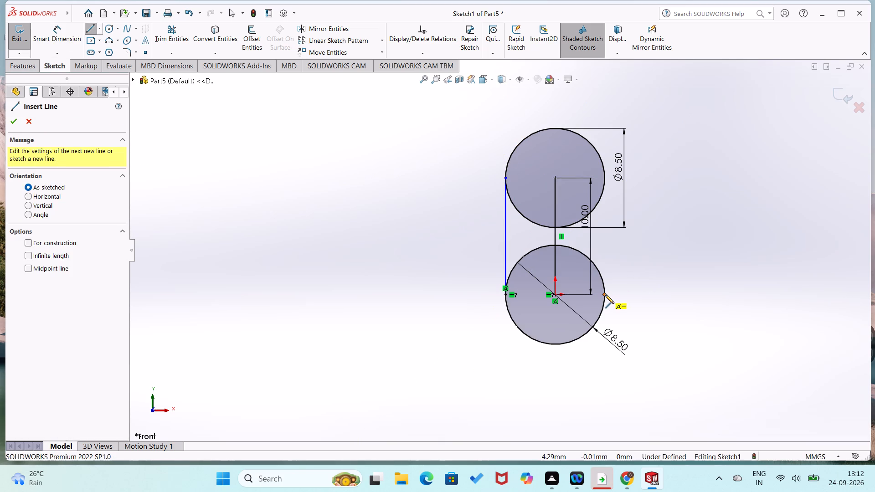
{"action": "left_click_drag", "start_coordinate": [605, 295], "coordinate": [607, 269]}
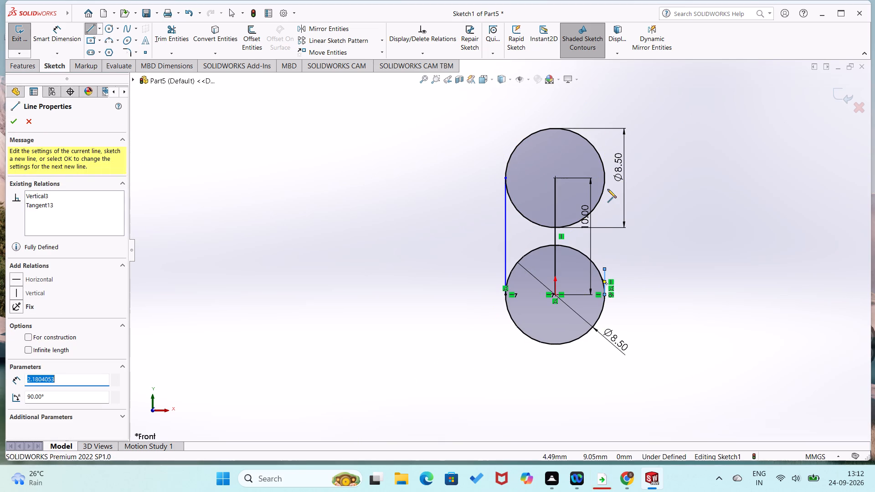
{"action": "key", "text": "ctrl+z"}
{"action": "right_click_drag", "start_coordinate": [708, 269], "coordinate": [606, 310]}
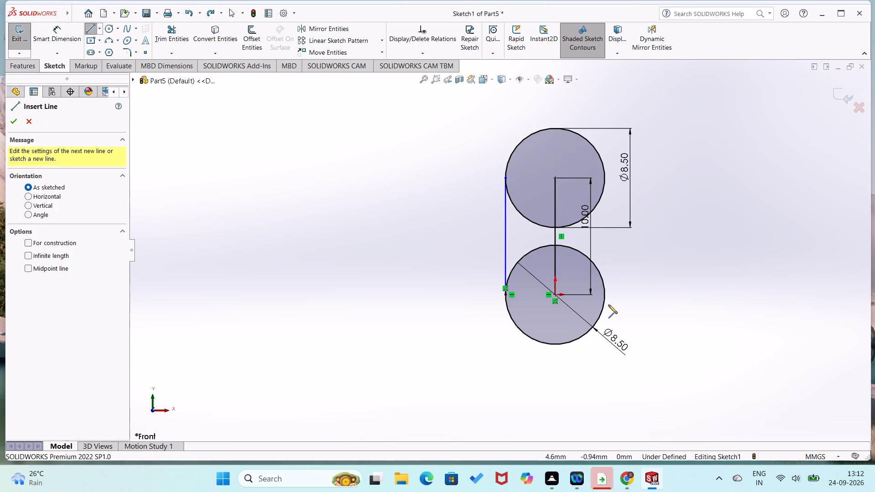
{"action": "left_click", "coordinate": [606, 295]}
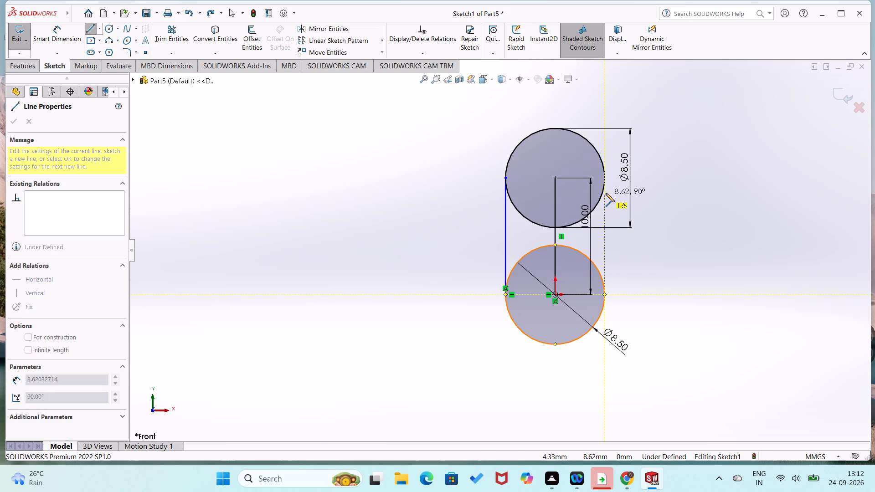
{"action": "left_click", "coordinate": [605, 179]}
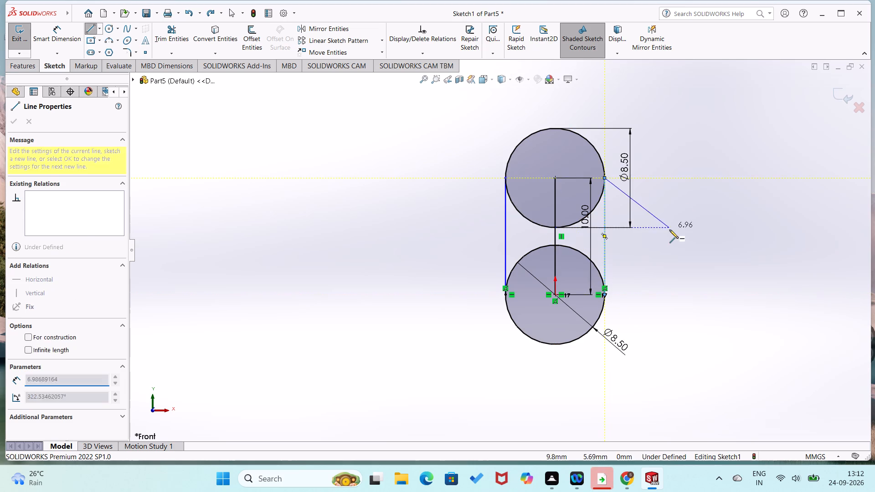
{"action": "right_click_drag", "start_coordinate": [670, 230], "coordinate": [713, 117]}
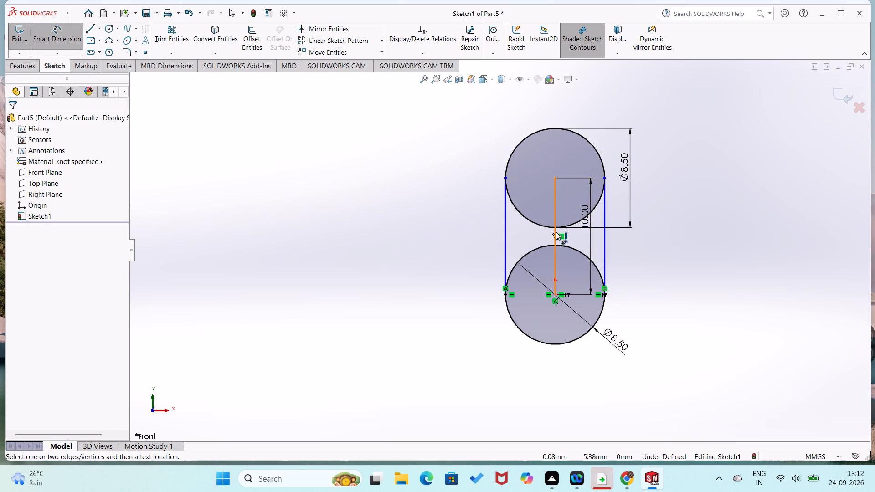
Convert the 10 mm vertical line between the circle centres to construction geometry.
{"action": "left_click", "coordinate": [556, 234]}
{"action": "key", "text": "Escape"}
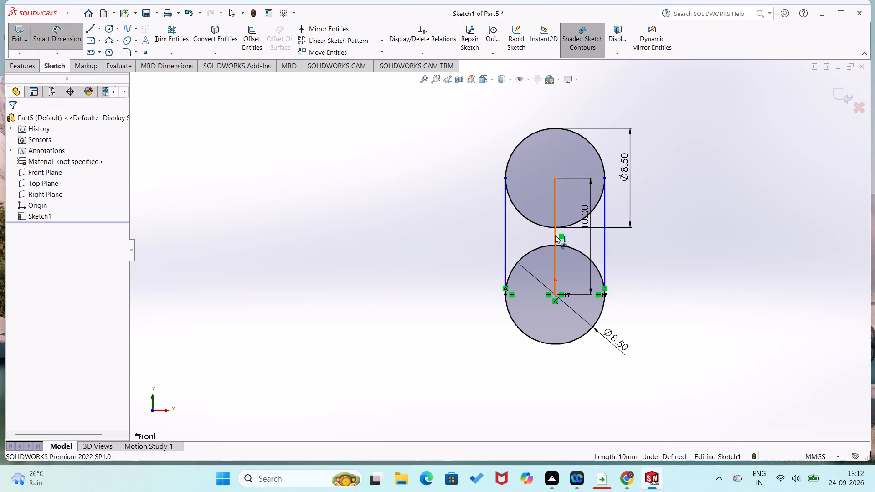
{"action": "right_click", "coordinate": [555, 235]}
{"action": "left_click", "coordinate": [576, 224]}
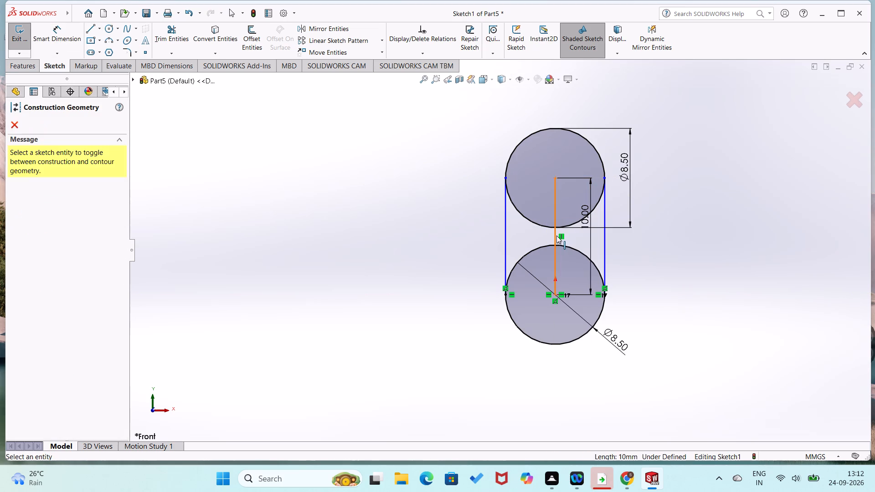
{"action": "left_click", "coordinate": [556, 236]}
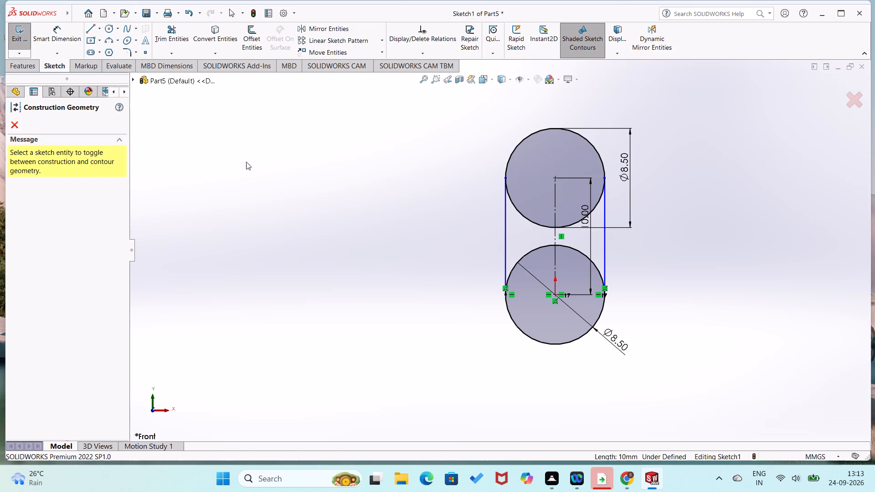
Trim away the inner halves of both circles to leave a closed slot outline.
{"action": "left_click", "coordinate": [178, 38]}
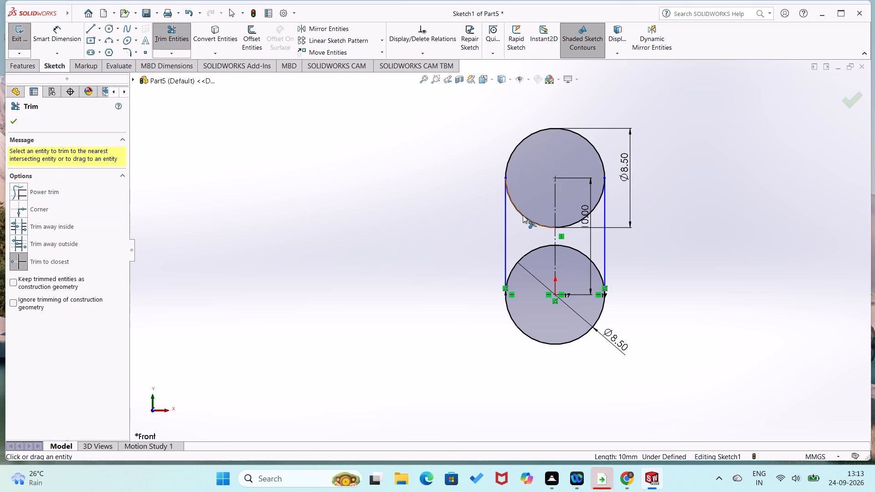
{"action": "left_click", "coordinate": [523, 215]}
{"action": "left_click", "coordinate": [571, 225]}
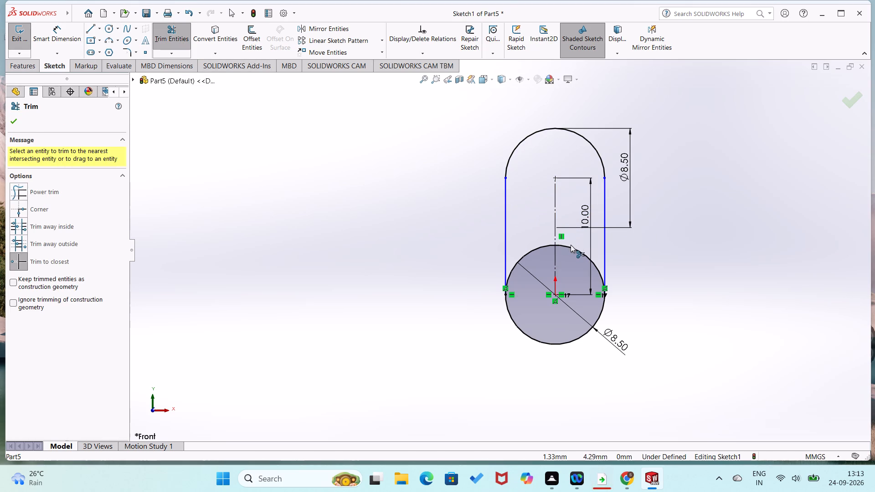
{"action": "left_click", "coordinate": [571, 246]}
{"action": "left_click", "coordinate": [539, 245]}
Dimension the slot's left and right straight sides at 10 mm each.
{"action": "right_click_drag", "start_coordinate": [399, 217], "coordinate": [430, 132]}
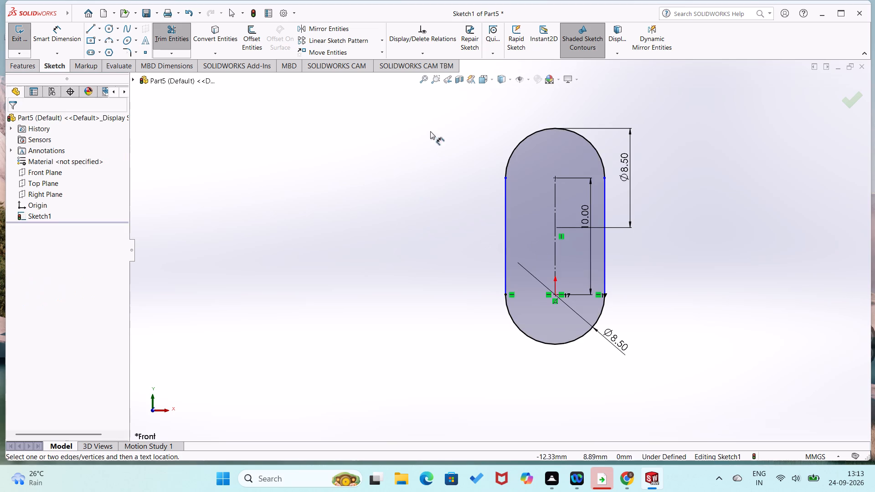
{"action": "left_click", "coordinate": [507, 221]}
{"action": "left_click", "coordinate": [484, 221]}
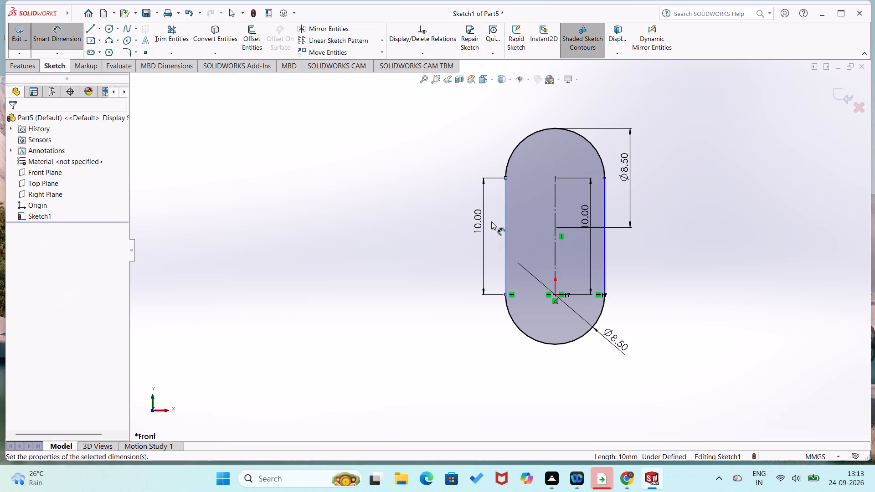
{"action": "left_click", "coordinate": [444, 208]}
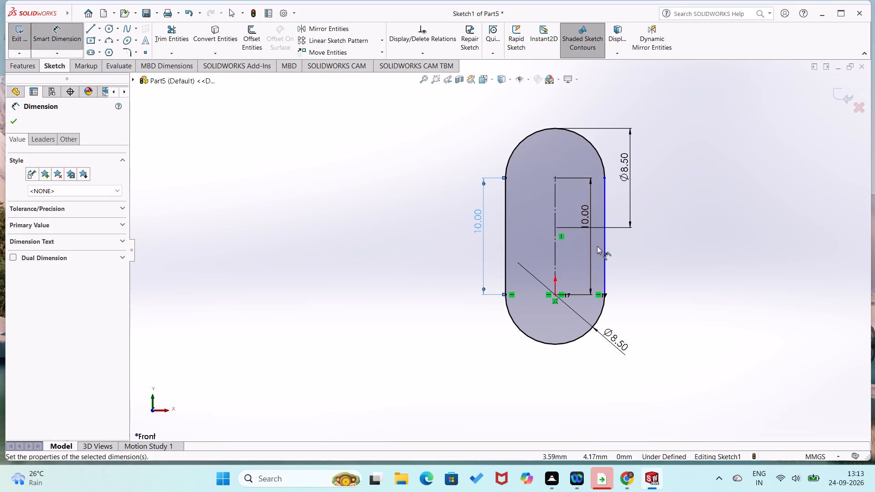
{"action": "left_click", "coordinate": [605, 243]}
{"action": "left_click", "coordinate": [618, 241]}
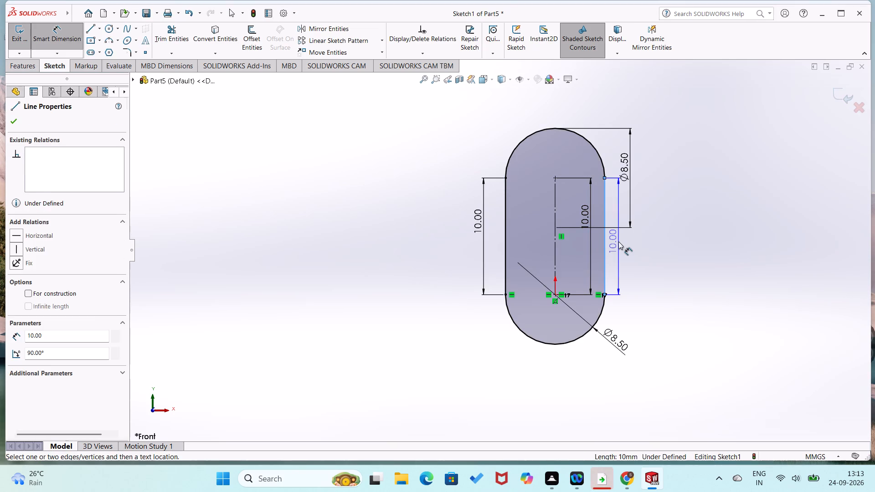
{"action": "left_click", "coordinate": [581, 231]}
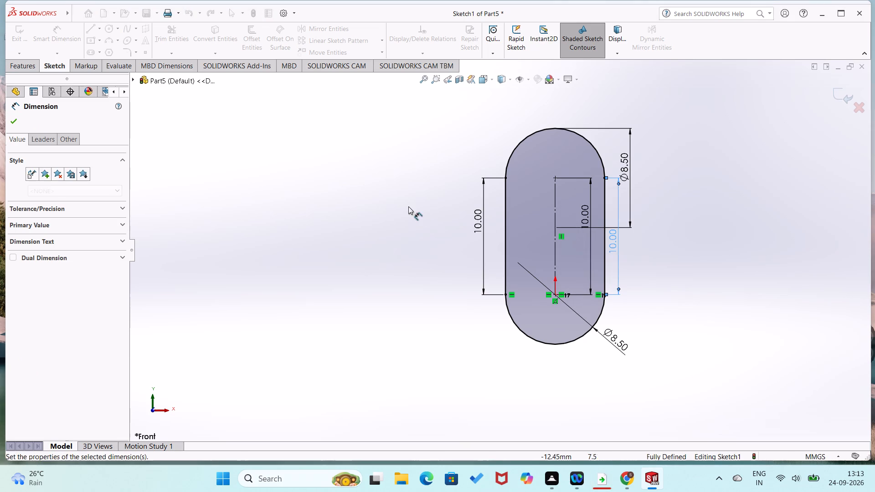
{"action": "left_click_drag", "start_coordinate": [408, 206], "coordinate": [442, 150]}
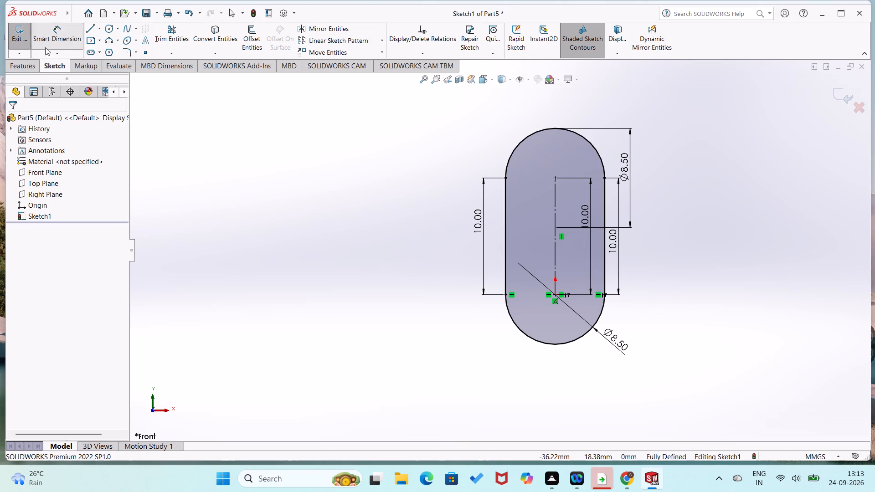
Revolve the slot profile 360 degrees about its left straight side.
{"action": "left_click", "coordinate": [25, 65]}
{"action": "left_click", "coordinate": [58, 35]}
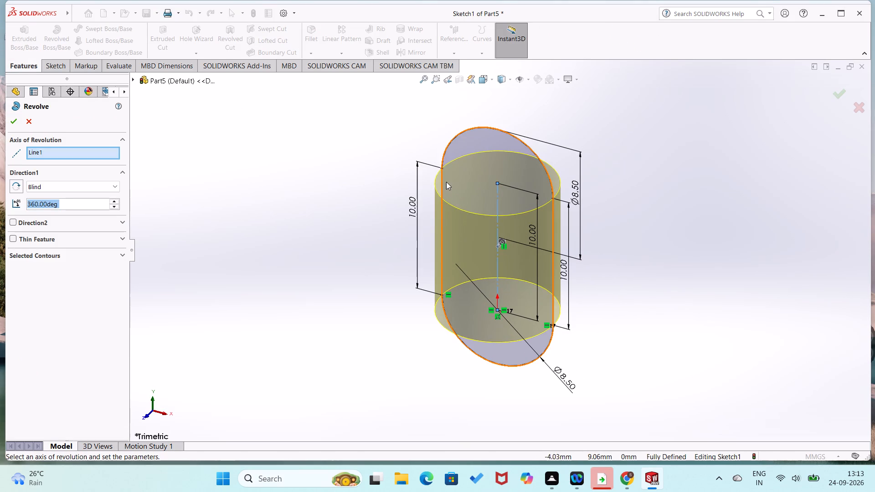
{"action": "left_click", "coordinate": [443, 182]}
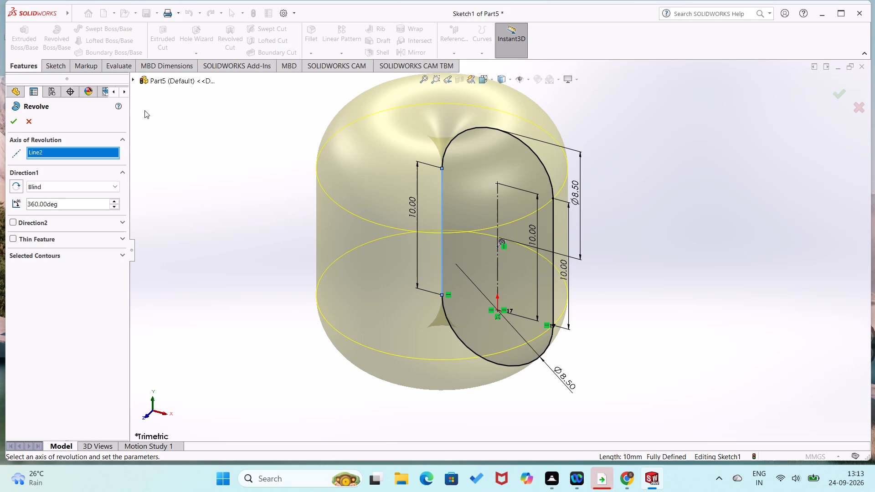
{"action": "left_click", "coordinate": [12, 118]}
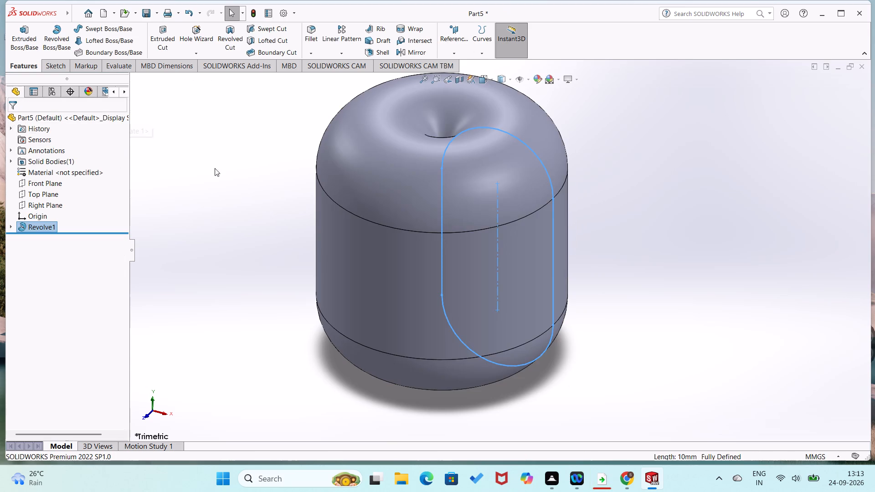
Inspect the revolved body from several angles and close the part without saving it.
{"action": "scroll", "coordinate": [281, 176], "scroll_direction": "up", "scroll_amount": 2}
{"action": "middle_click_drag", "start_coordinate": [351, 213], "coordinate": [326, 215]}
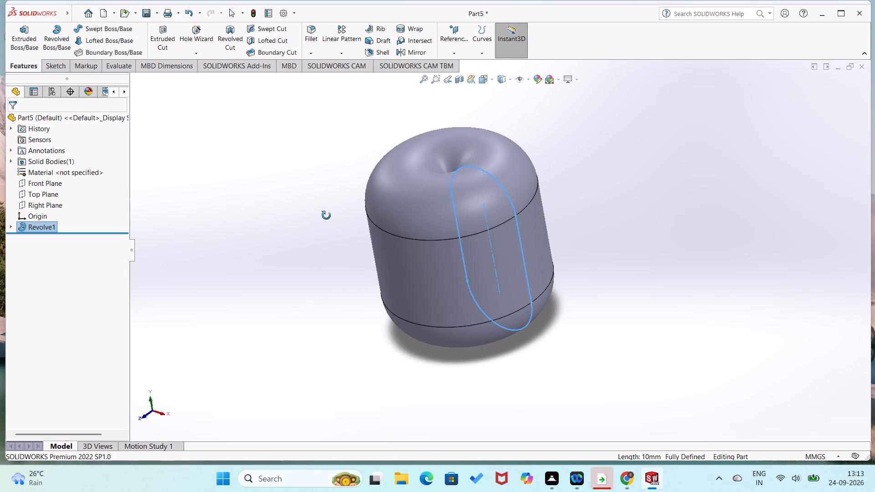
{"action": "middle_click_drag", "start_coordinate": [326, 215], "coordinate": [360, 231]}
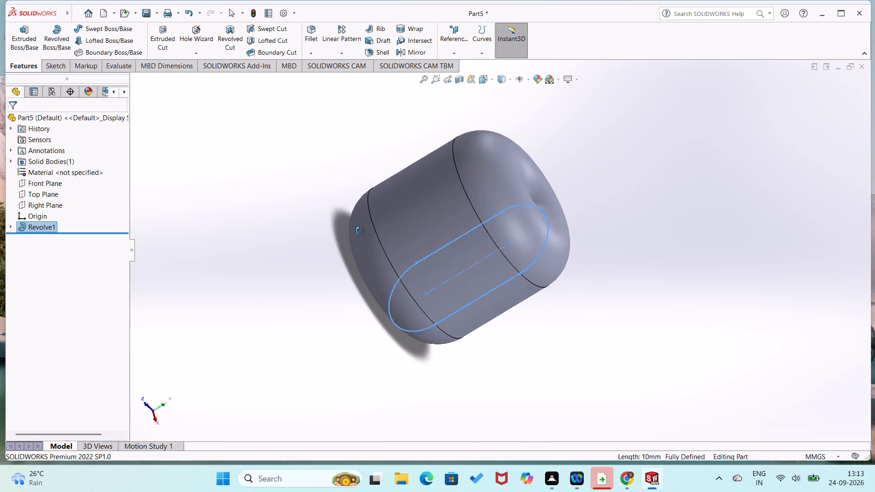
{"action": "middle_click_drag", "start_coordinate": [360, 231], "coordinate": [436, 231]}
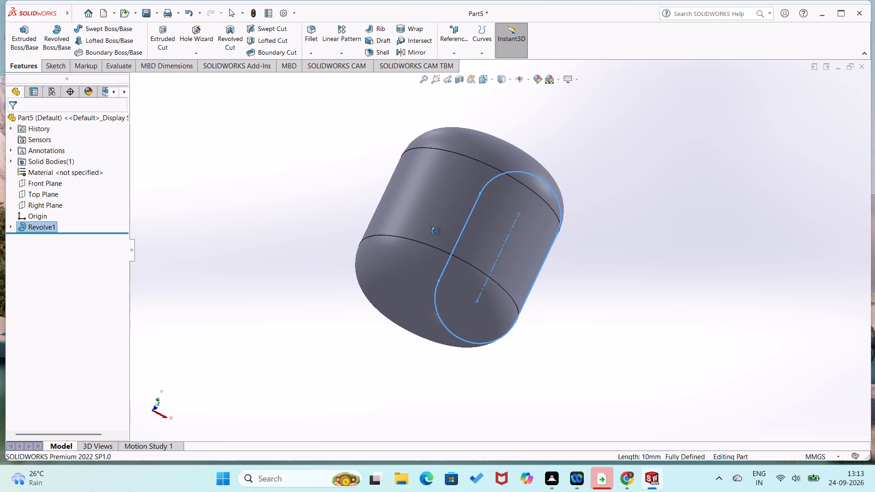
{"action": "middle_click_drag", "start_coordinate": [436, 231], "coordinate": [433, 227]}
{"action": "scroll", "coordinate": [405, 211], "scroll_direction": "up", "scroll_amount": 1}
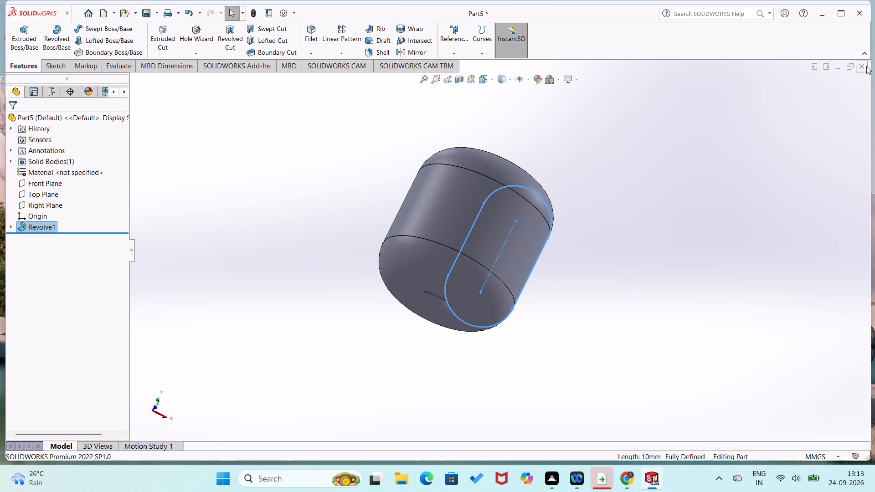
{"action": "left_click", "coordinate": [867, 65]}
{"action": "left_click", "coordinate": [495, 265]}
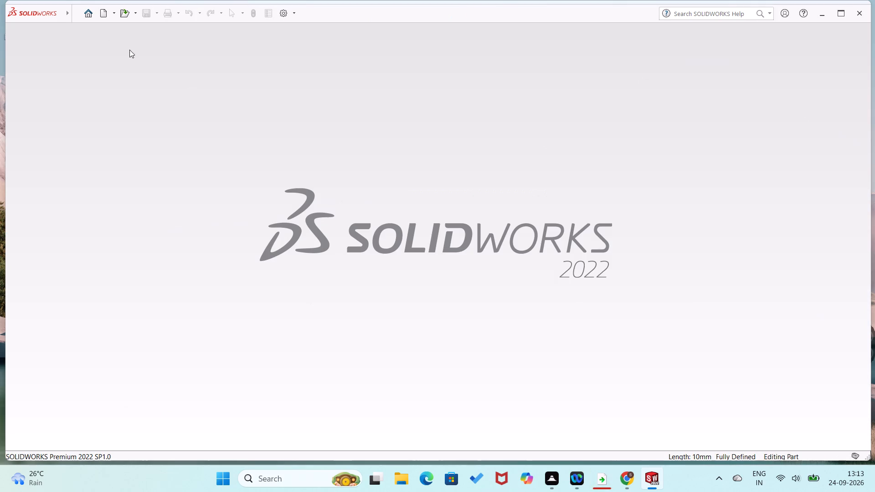
Create a new part document.
{"action": "left_click", "coordinate": [84, 5]}
{"action": "left_click", "coordinate": [89, 10]}
{"action": "left_click", "coordinate": [248, 141]}
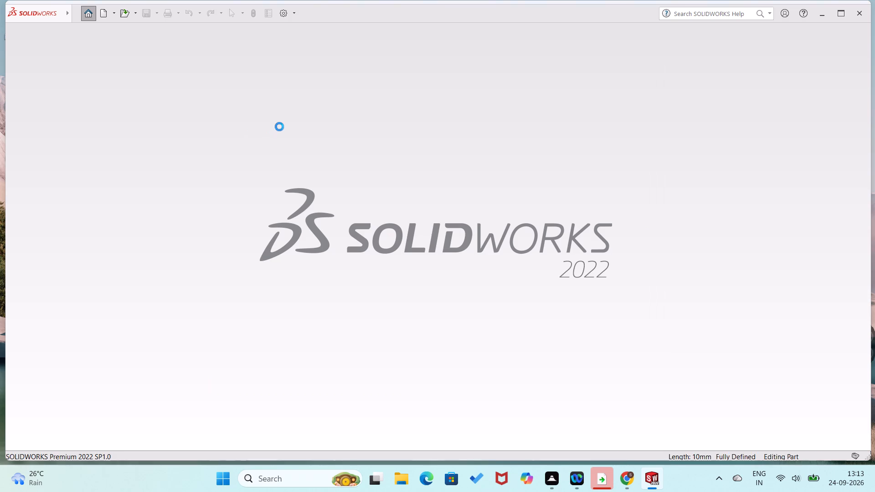
Start a sketch on the Front Plane and draw a vertical line about 61 mm long upward from the origin.
{"action": "left_click", "coordinate": [62, 169]}
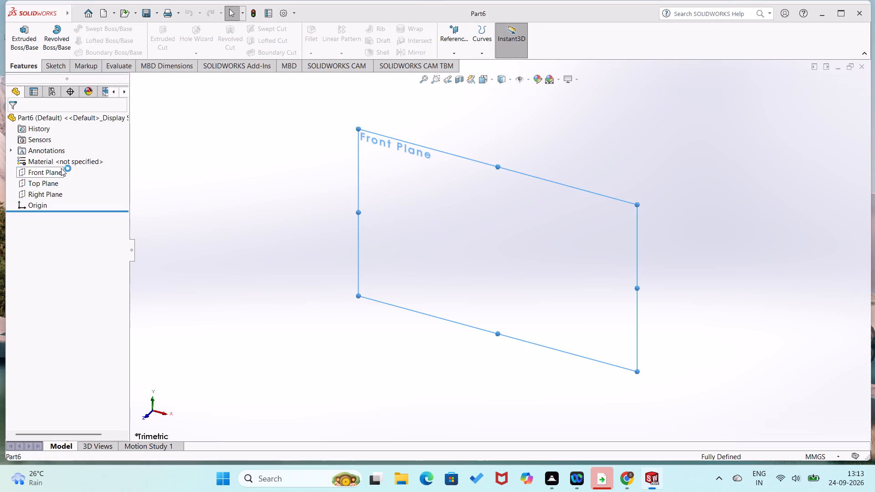
{"action": "left_click", "coordinate": [72, 156]}
{"action": "right_click_drag", "start_coordinate": [580, 277], "coordinate": [486, 297]}
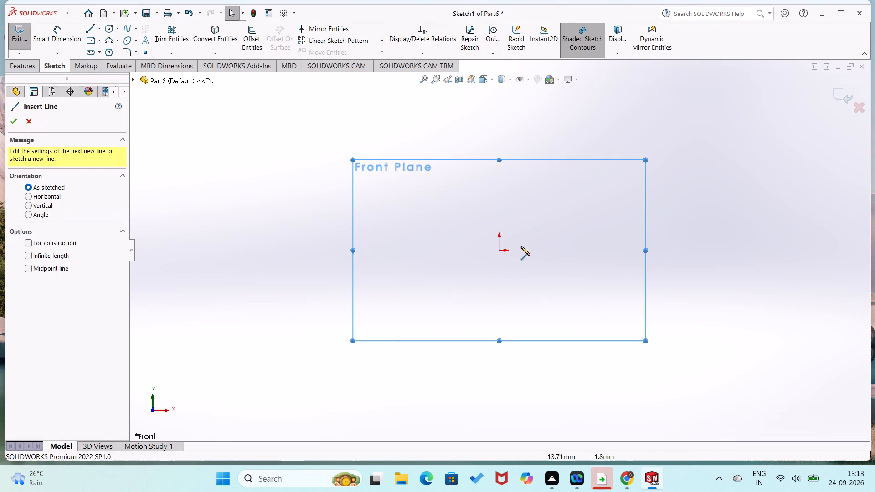
{"action": "left_click", "coordinate": [500, 248]}
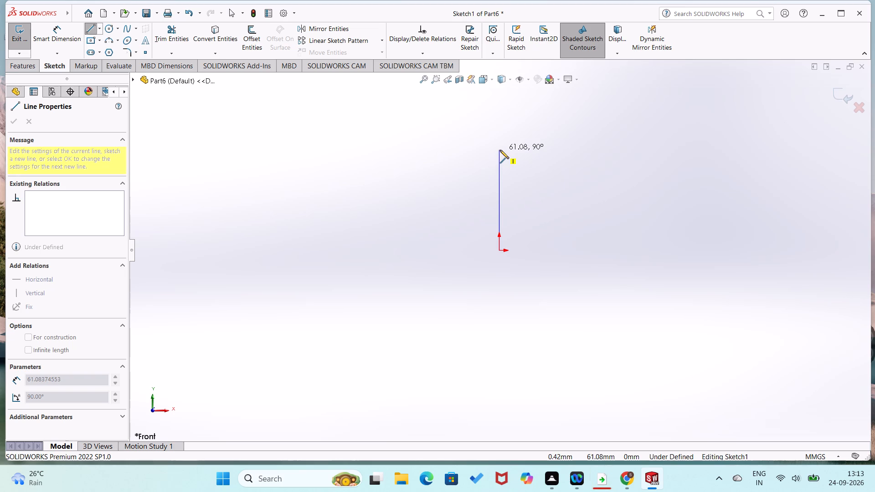
{"action": "left_click", "coordinate": [500, 149]}
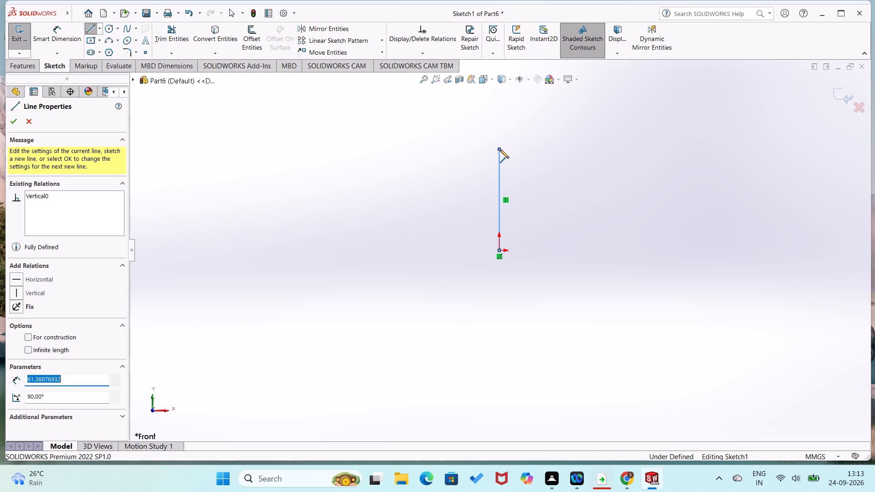
Draw a circle centred on the line's upper end and dimension its diameter to 4 mm.
{"action": "right_click_drag", "start_coordinate": [500, 149], "coordinate": [524, 90]}
{"action": "right_click_drag", "start_coordinate": [510, 152], "coordinate": [593, 179]}
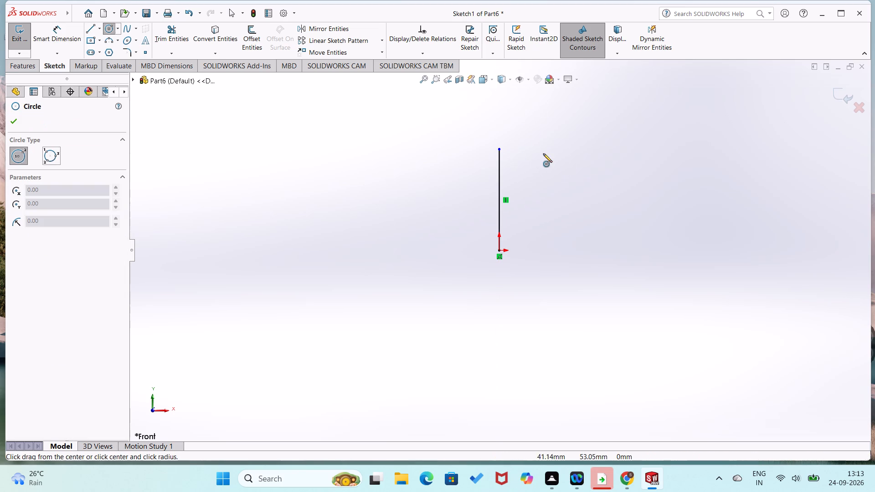
{"action": "left_click", "coordinate": [498, 149]}
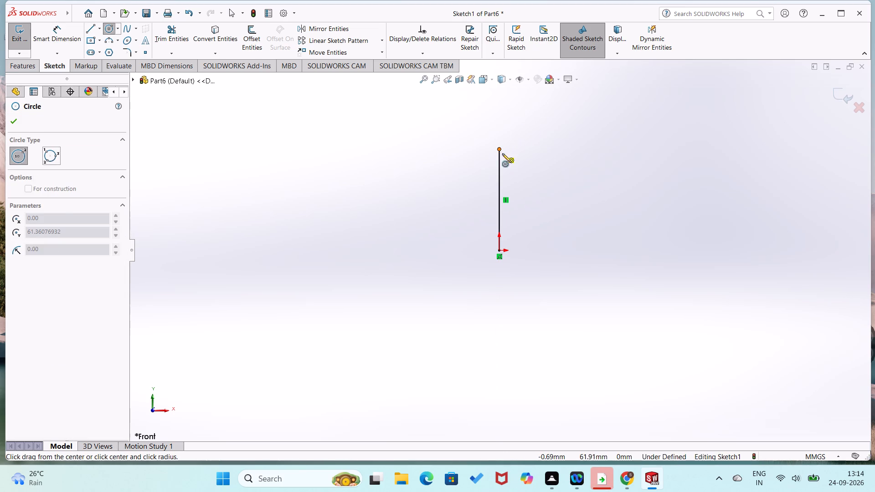
{"action": "left_click", "coordinate": [513, 164]}
{"action": "right_click_drag", "start_coordinate": [554, 187], "coordinate": [582, 97]}
{"action": "left_click", "coordinate": [518, 156]}
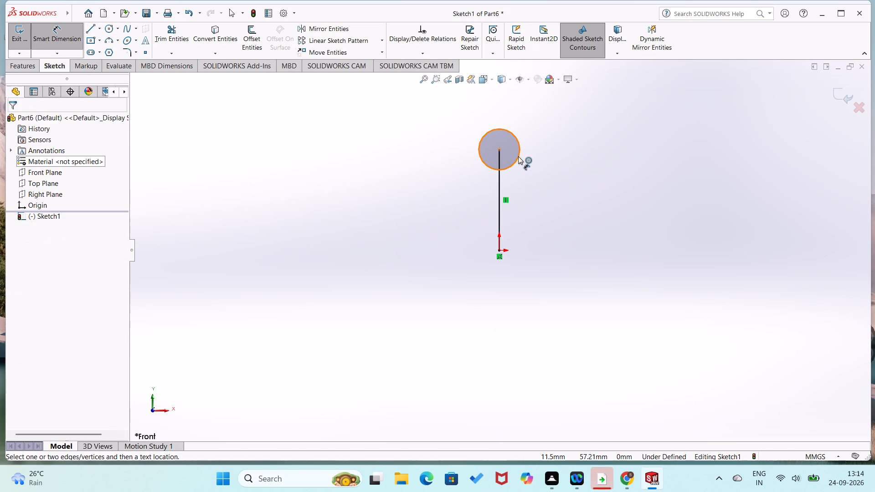
{"action": "left_click", "coordinate": [527, 163]}
{"action": "key", "text": "4"}
{"action": "key", "text": "Return"}
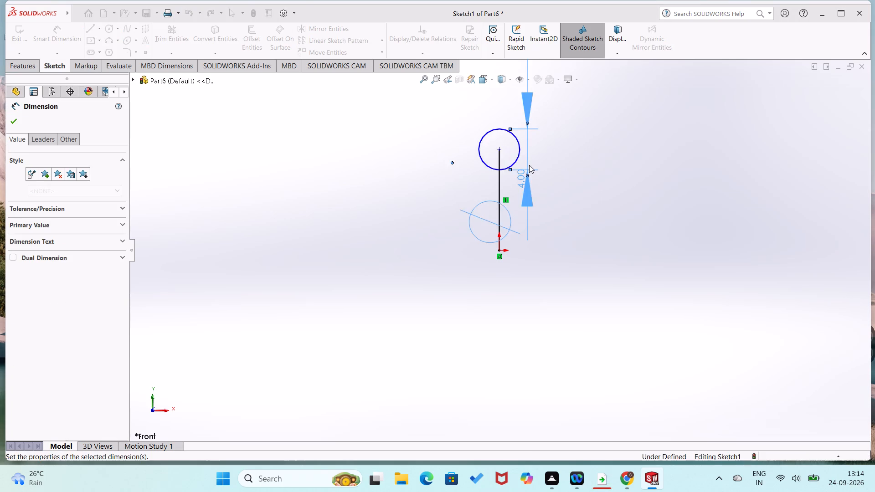
{"action": "left_click", "coordinate": [525, 221]}
Draw a circle centred on the origin and dimension its diameter to 4 mm.
{"action": "right_click_drag", "start_coordinate": [556, 234], "coordinate": [632, 215]}
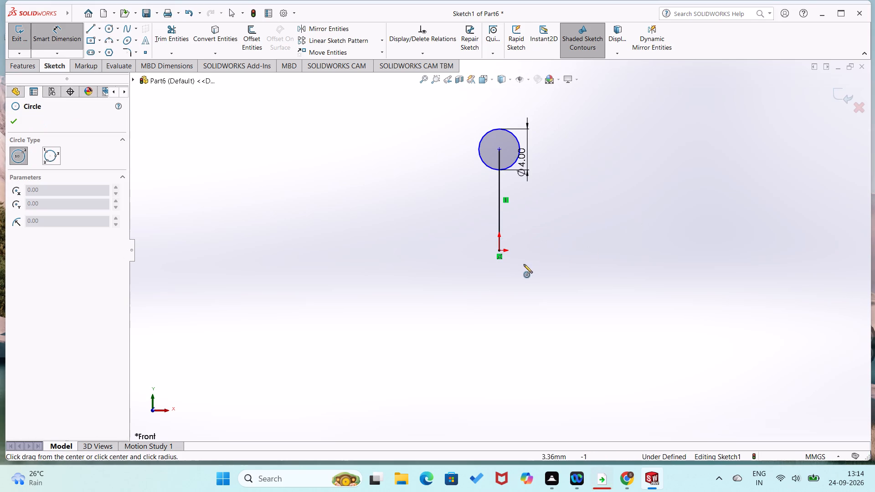
{"action": "left_click", "coordinate": [501, 249]}
{"action": "left_click", "coordinate": [494, 281]}
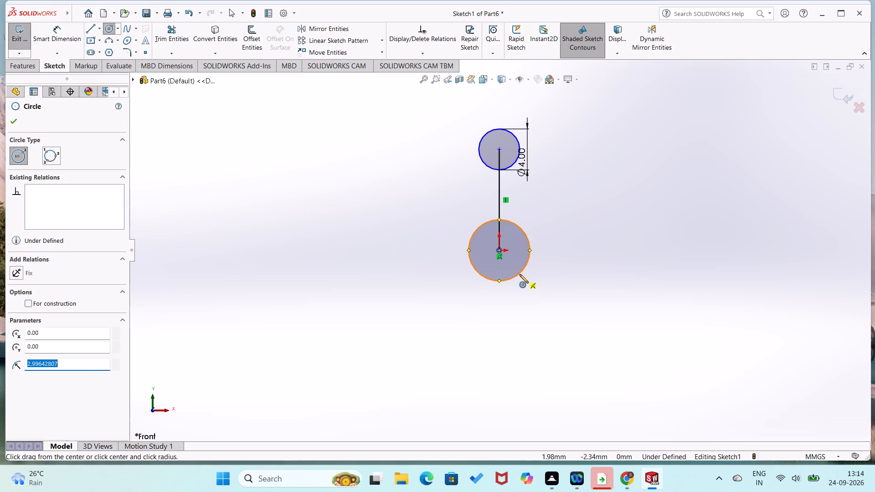
{"action": "right_click_drag", "start_coordinate": [541, 277], "coordinate": [574, 176]}
{"action": "left_click", "coordinate": [524, 266]}
{"action": "left_click", "coordinate": [544, 280]}
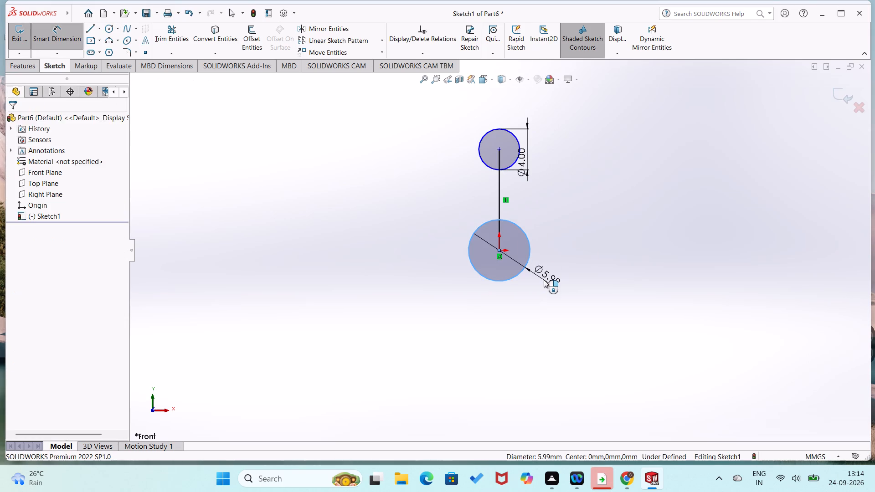
{"action": "key", "text": "4"}
{"action": "key", "text": "Return"}
{"action": "scroll", "coordinate": [557, 224], "scroll_direction": "down", "scroll_amount": 2}
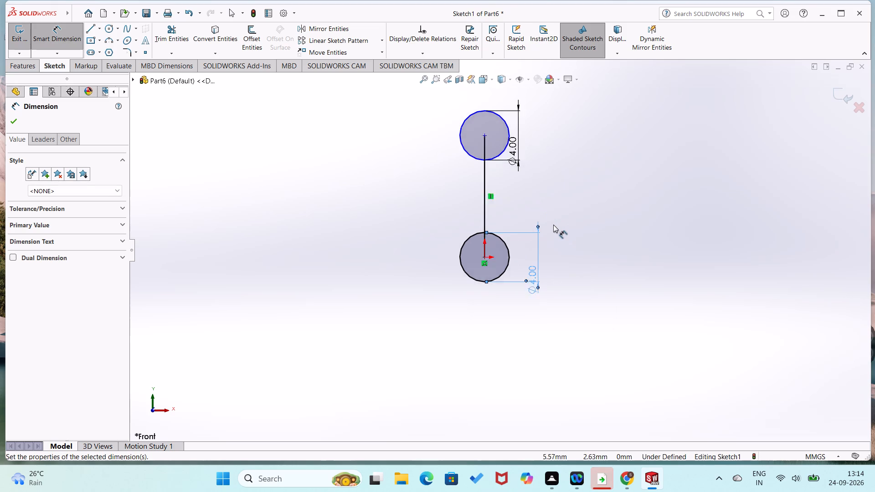
{"action": "scroll", "coordinate": [553, 225], "scroll_direction": "down", "scroll_amount": 1}
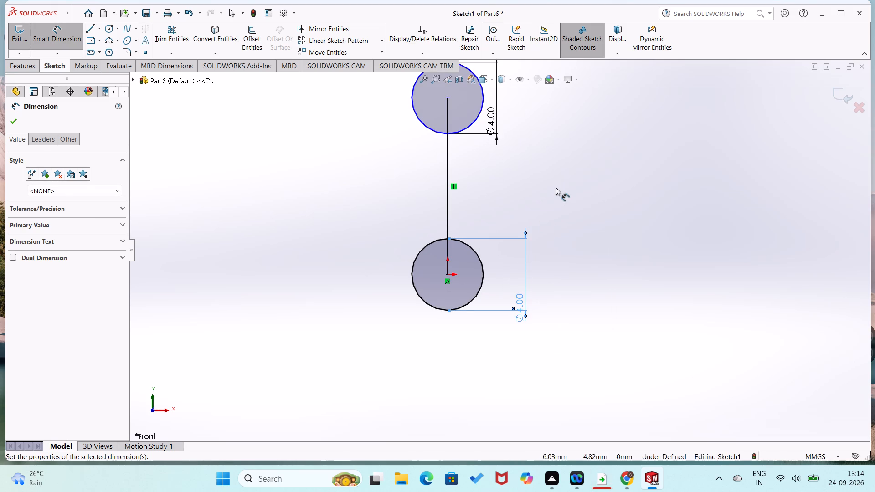
{"action": "left_click", "coordinate": [556, 187]}
Draw a vertical line joining the leftmost points of the lower and upper circles.
{"action": "right_click_drag", "start_coordinate": [389, 212], "coordinate": [297, 232]}
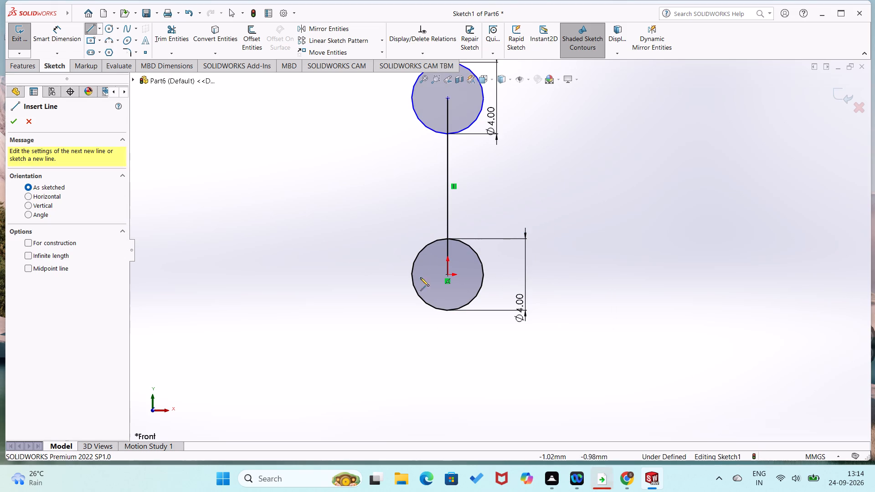
{"action": "left_click", "coordinate": [412, 274]}
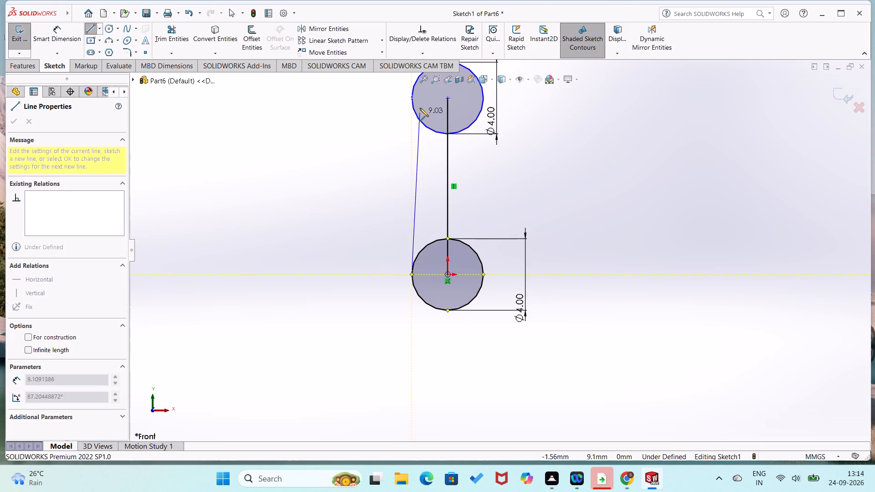
{"action": "left_click", "coordinate": [413, 97]}
{"action": "right_click_drag", "start_coordinate": [404, 154], "coordinate": [422, 102]}
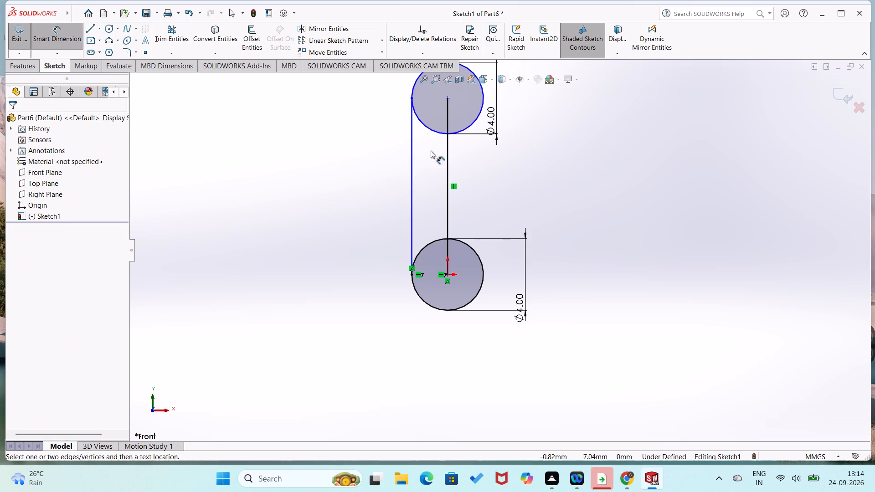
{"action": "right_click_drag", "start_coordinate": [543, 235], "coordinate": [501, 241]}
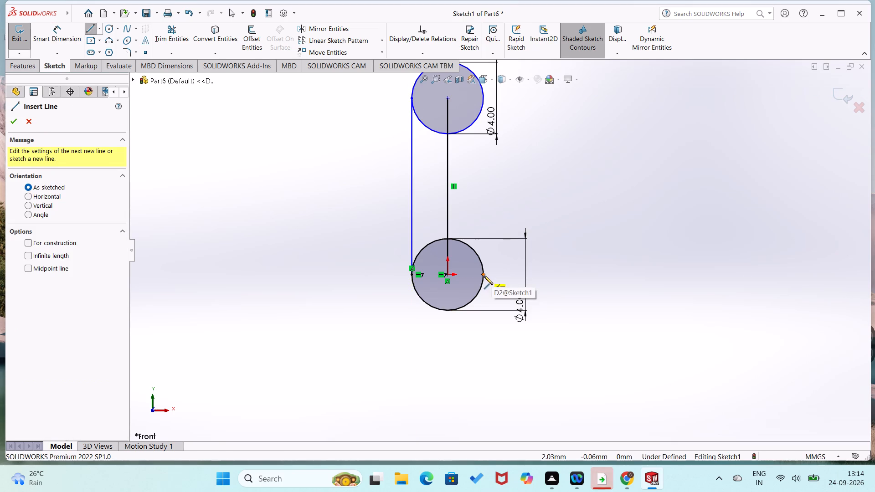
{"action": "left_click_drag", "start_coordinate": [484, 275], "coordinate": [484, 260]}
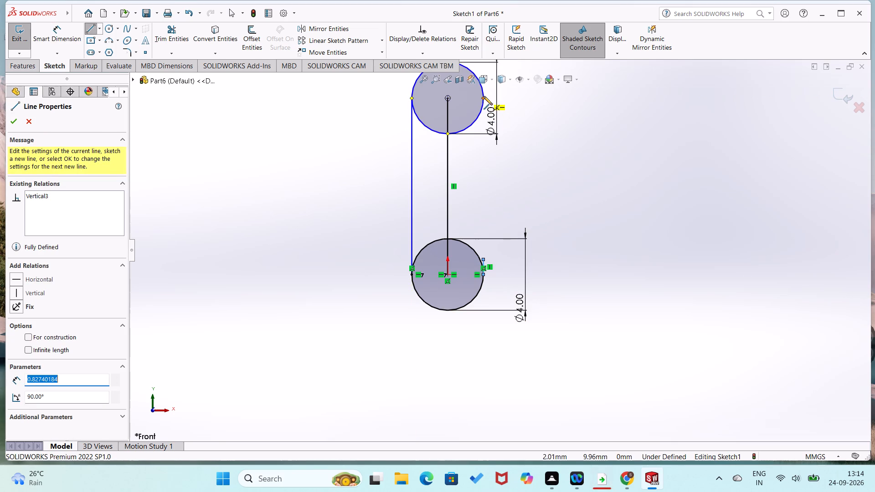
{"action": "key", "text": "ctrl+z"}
Draw a vertical line joining the rightmost points of the lower and upper circles.
{"action": "right_click_drag", "start_coordinate": [659, 219], "coordinate": [582, 241]}
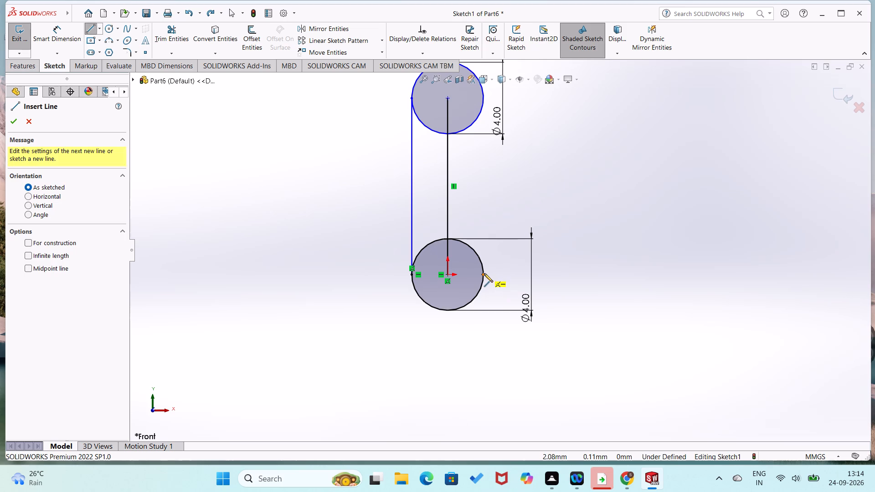
{"action": "left_click_drag", "start_coordinate": [484, 273], "coordinate": [484, 268]}
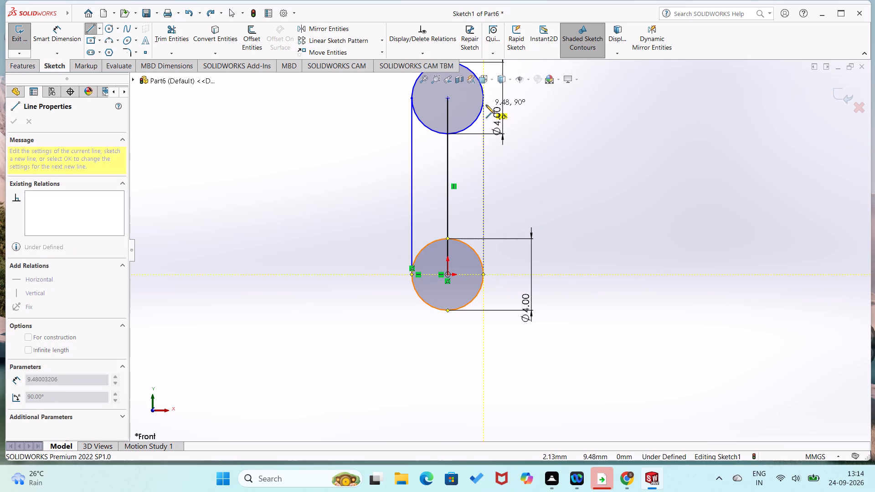
{"action": "left_click", "coordinate": [485, 97]}
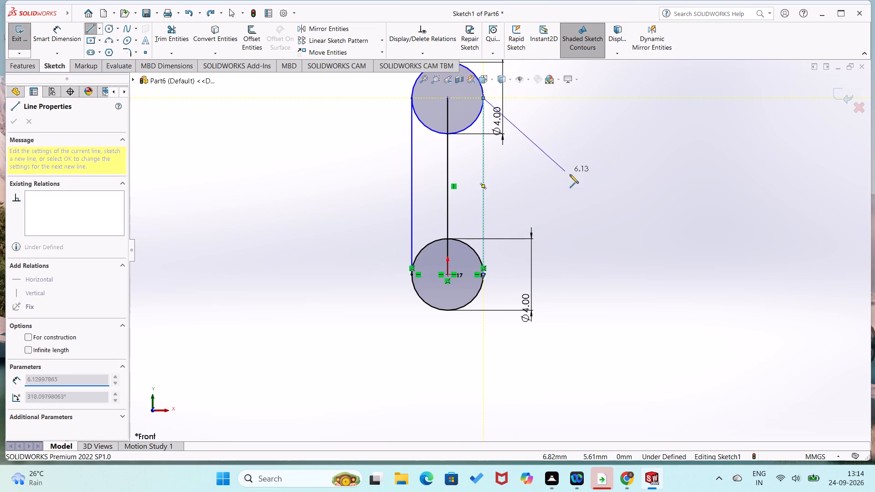
{"action": "right_click_drag", "start_coordinate": [572, 174], "coordinate": [621, 93]}
Trim away the inner halves of the upper and lower circles to leave a closed slot outline.
{"action": "left_click", "coordinate": [179, 27]}
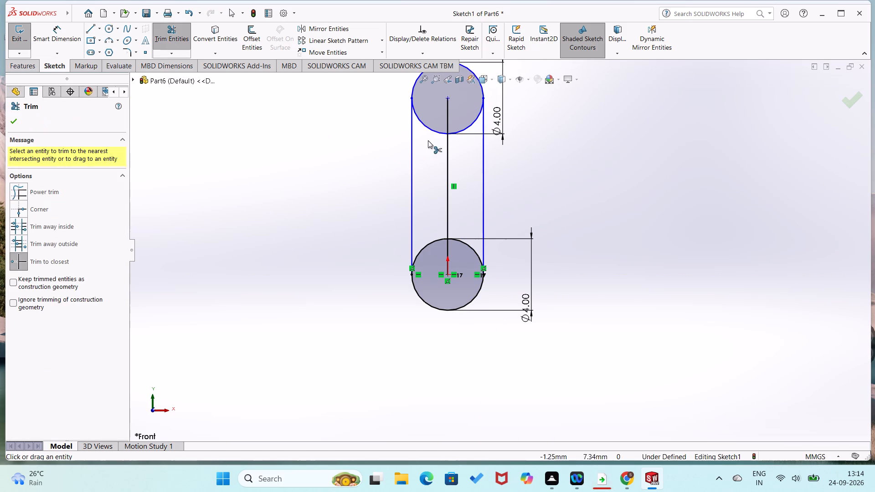
{"action": "left_click", "coordinate": [433, 128]}
{"action": "left_click", "coordinate": [466, 130]}
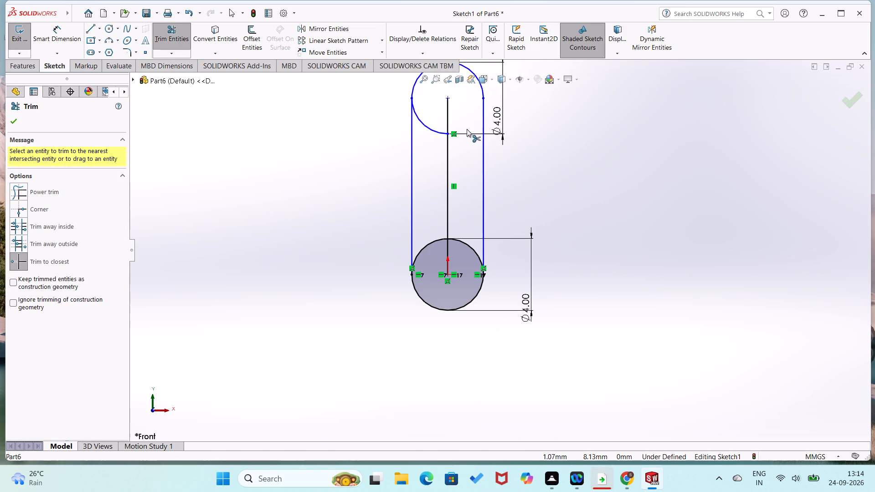
{"action": "left_click", "coordinate": [444, 133]}
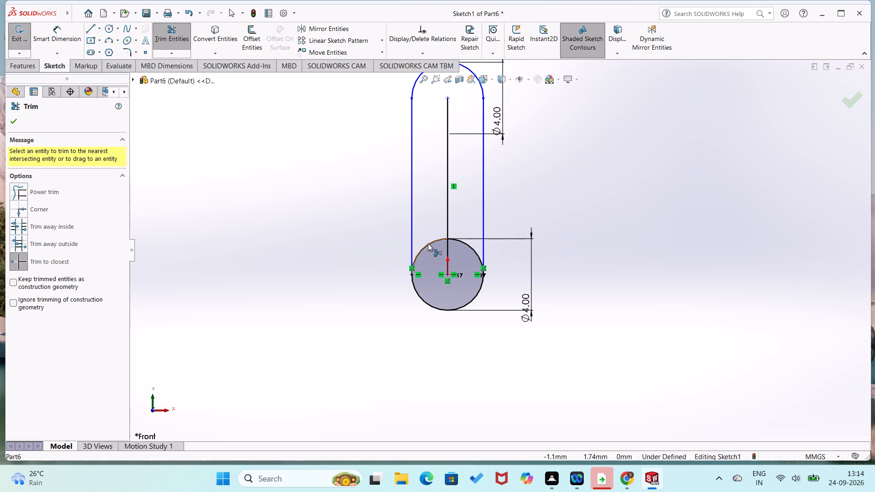
{"action": "left_click", "coordinate": [428, 243]}
{"action": "left_click", "coordinate": [474, 249]}
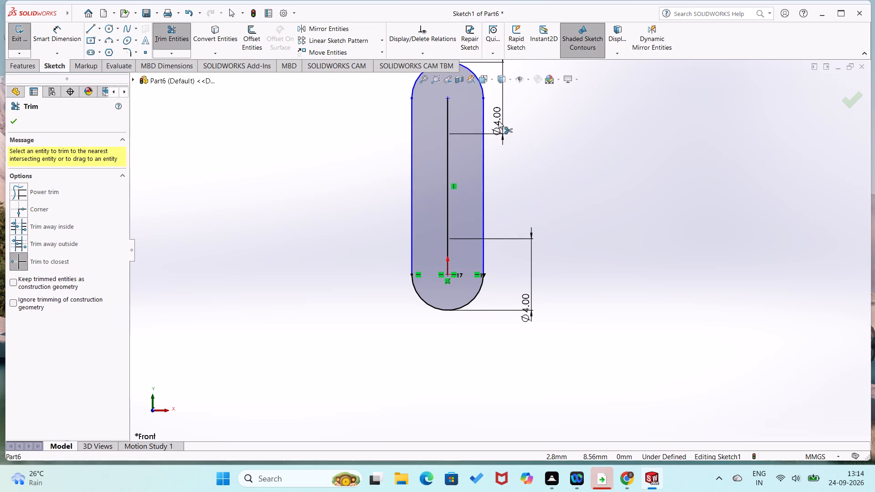
{"action": "scroll", "coordinate": [516, 157], "scroll_direction": "up", "scroll_amount": 1}
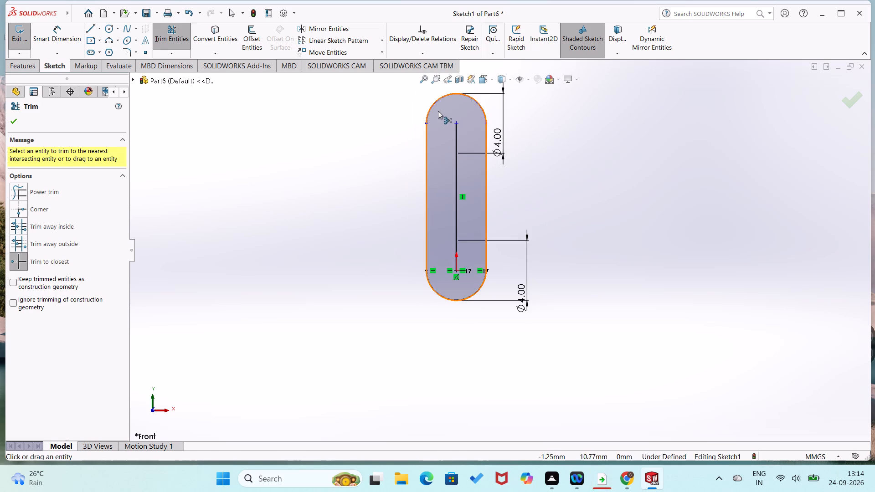
{"action": "left_click", "coordinate": [349, 147]}
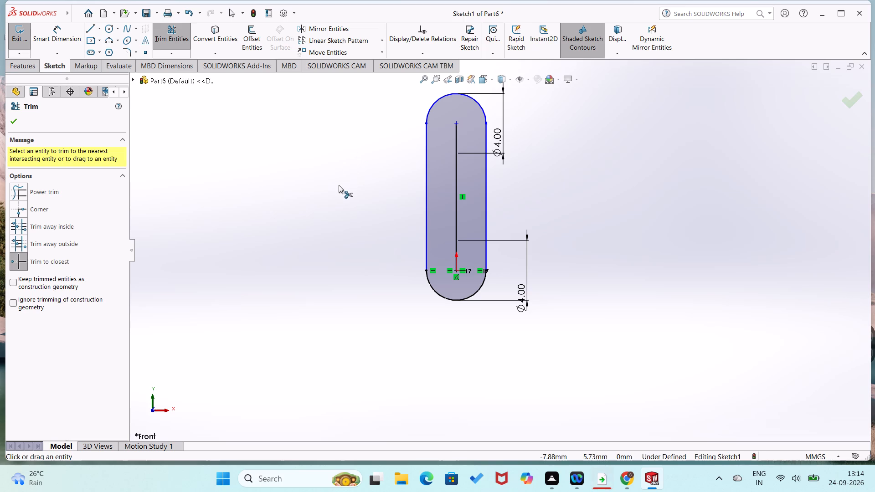
{"action": "key", "text": "Escape"}
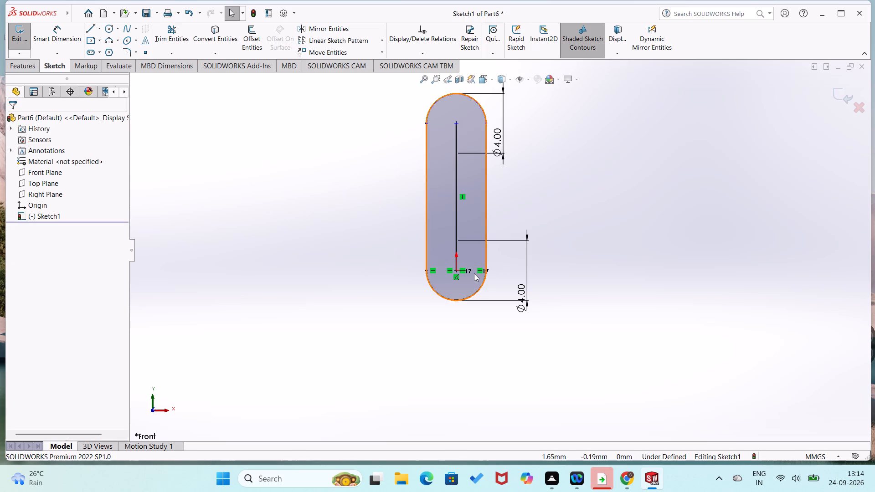
Add a Vertical relation between the origin and the upper arc's centre point.
{"action": "left_click_drag", "start_coordinate": [457, 270], "coordinate": [460, 262]}
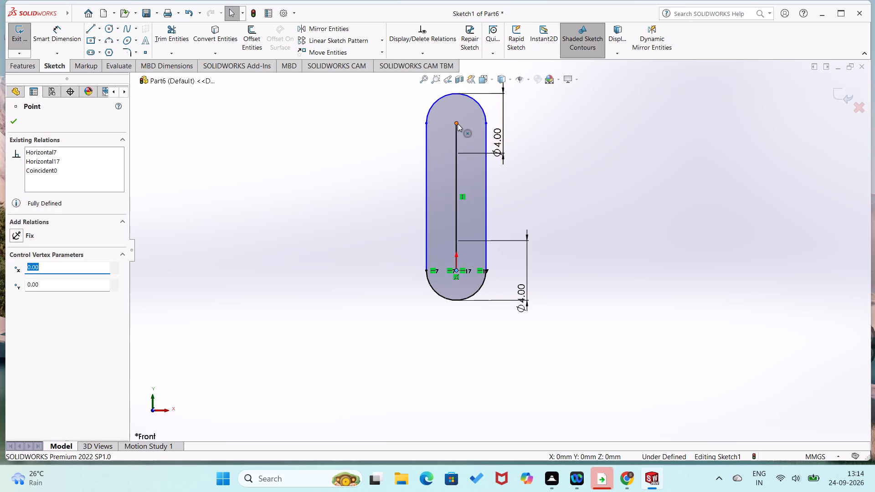
{"action": "left_click", "coordinate": [458, 123], "text": "ctrl"}
{"action": "left_click", "coordinate": [13, 229]}
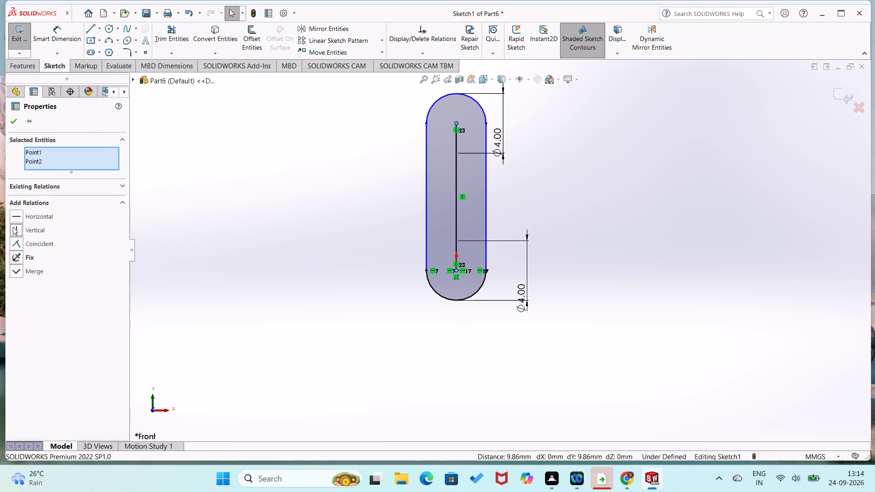
{"action": "left_click", "coordinate": [17, 119]}
Dimension the slot's left and right straight sides to 10 mm each.
{"action": "right_click_drag", "start_coordinate": [365, 195], "coordinate": [314, 200]}
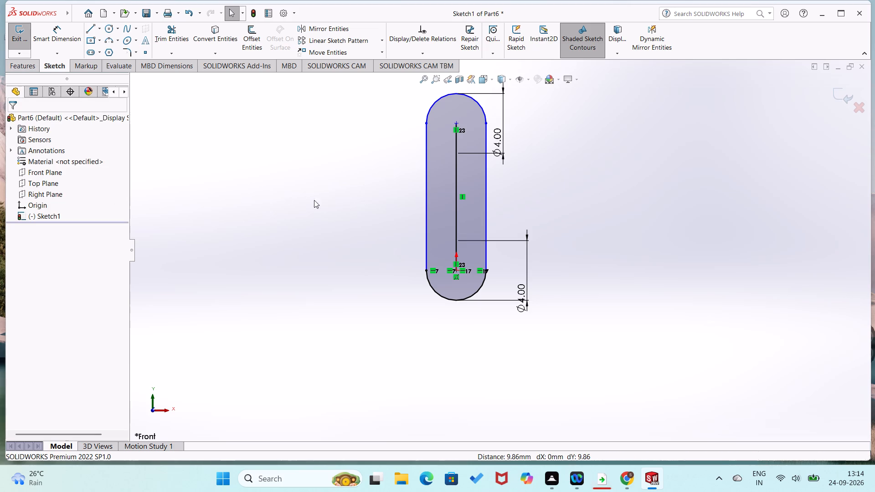
{"action": "right_click_drag", "start_coordinate": [314, 200], "coordinate": [264, 191]}
{"action": "right_click_drag", "start_coordinate": [396, 205], "coordinate": [302, 192]}
{"action": "right_click_drag", "start_coordinate": [324, 179], "coordinate": [368, 84]}
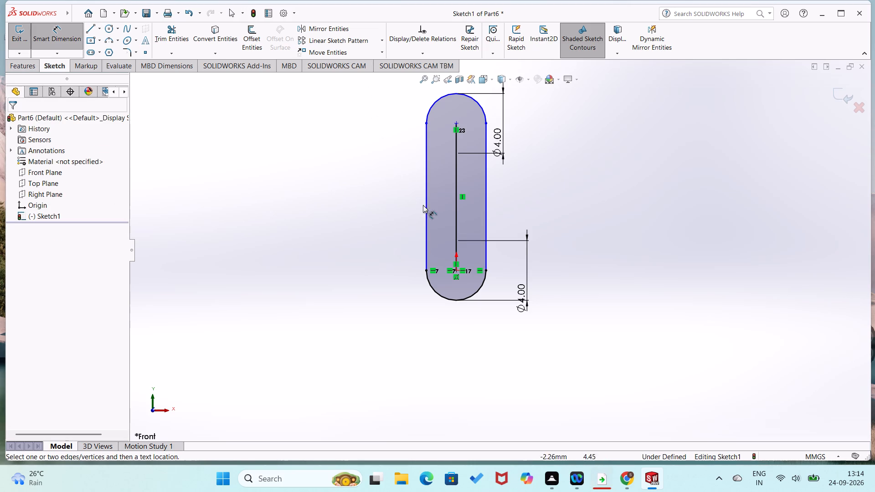
{"action": "left_click", "coordinate": [427, 211]}
{"action": "left_click", "coordinate": [405, 212]}
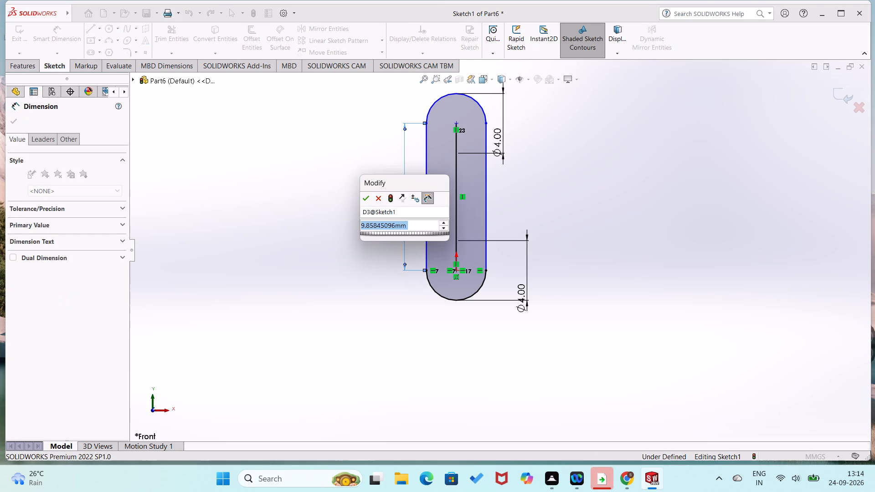
{"action": "type", "text": "10"}
{"action": "key", "text": "Return"}
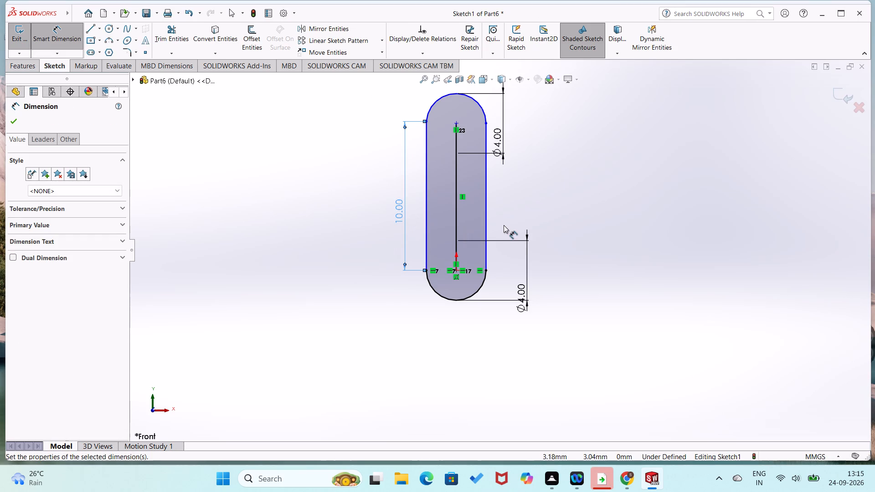
{"action": "left_click", "coordinate": [484, 228]}
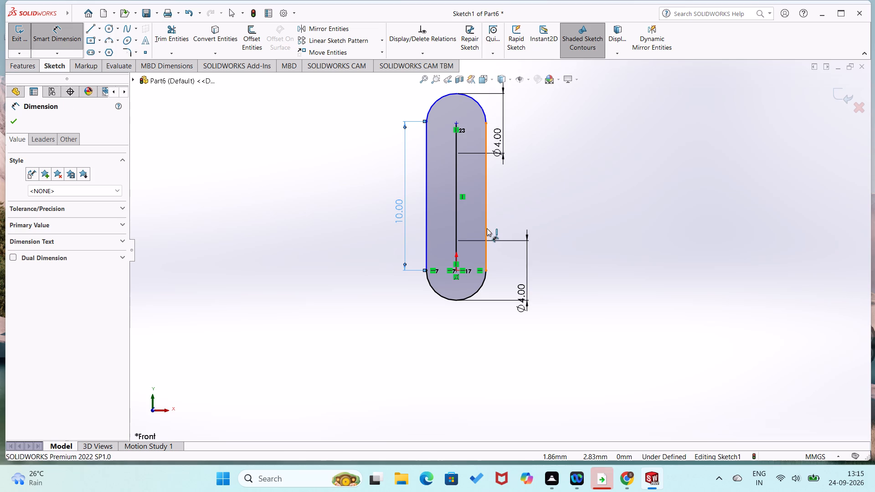
{"action": "left_click", "coordinate": [500, 228]}
{"action": "type", "text": "10"}
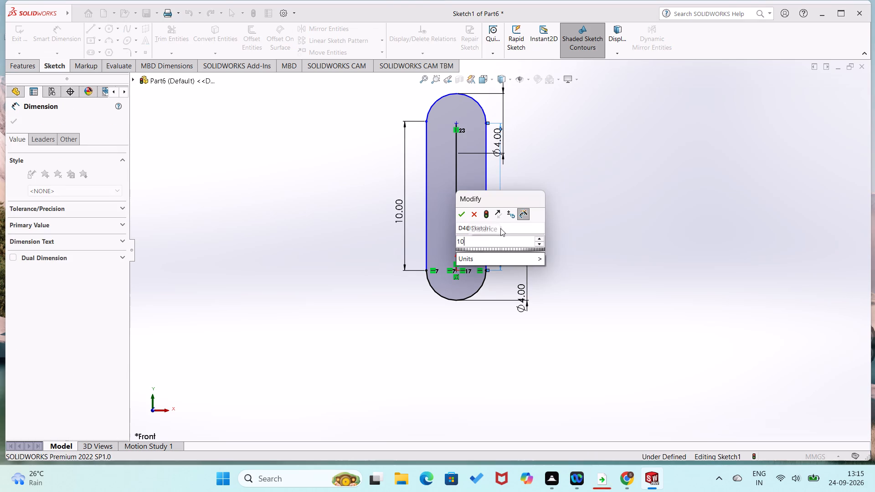
{"action": "key", "text": "Return"}
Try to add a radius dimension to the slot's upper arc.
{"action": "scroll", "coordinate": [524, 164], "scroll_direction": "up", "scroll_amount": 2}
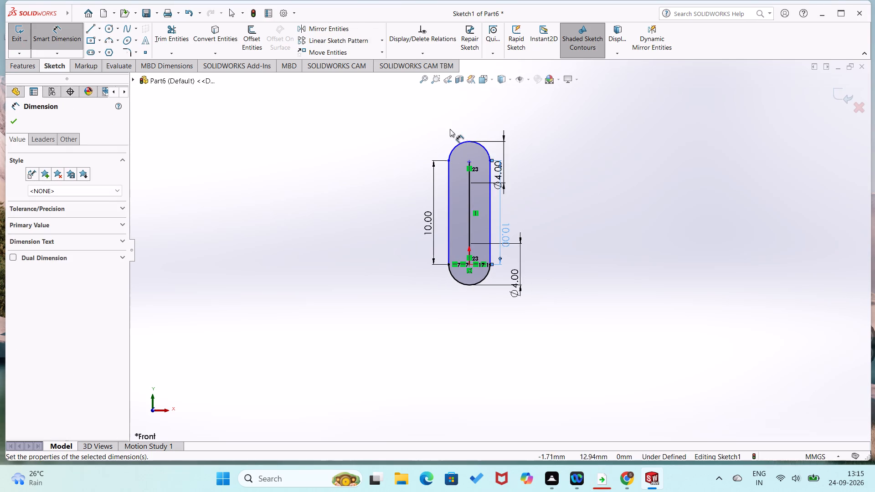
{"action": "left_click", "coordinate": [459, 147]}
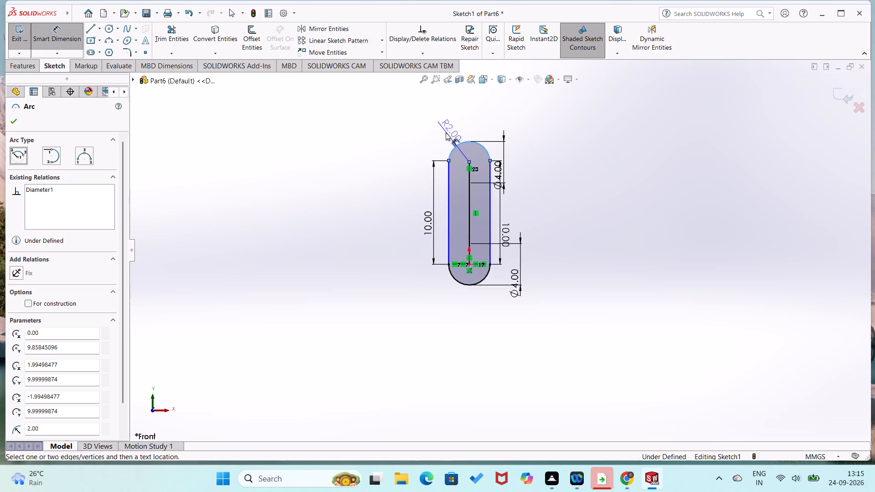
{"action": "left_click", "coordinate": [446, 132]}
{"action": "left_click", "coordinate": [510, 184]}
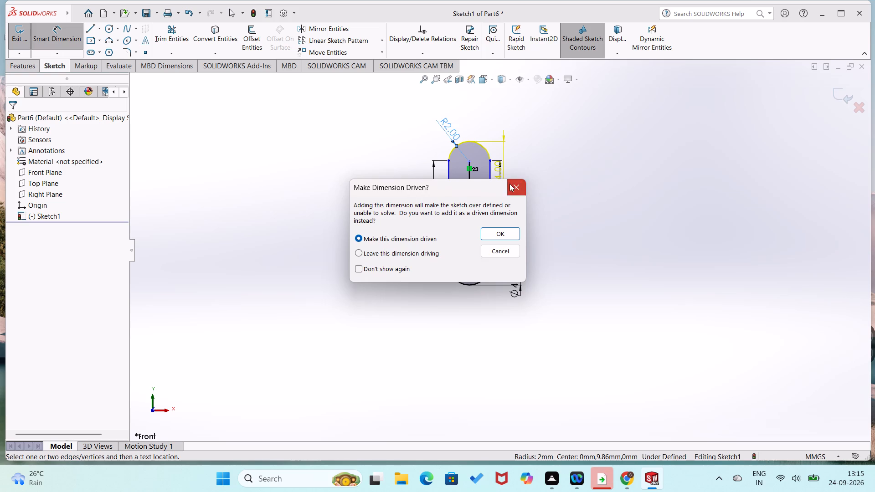
Delete the upper arc's diameter dimension and dimension its radius to 4 mm instead.
{"action": "left_click", "coordinate": [504, 138]}
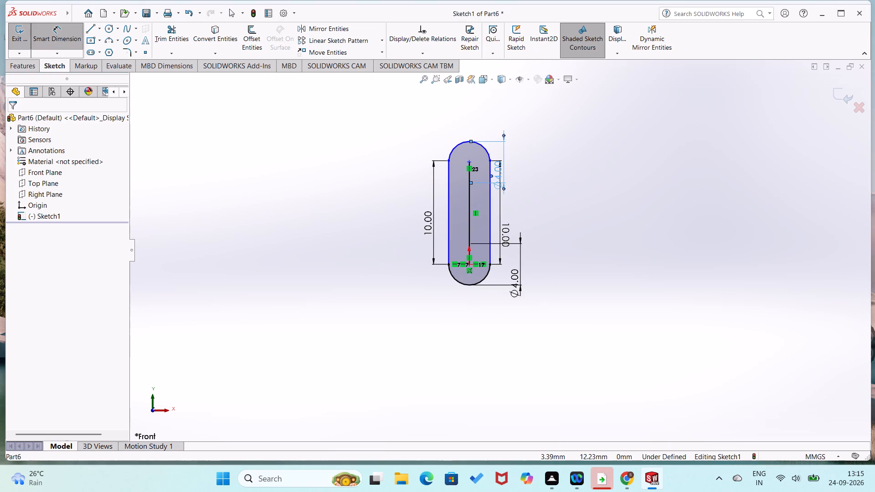
{"action": "key", "text": "Delete"}
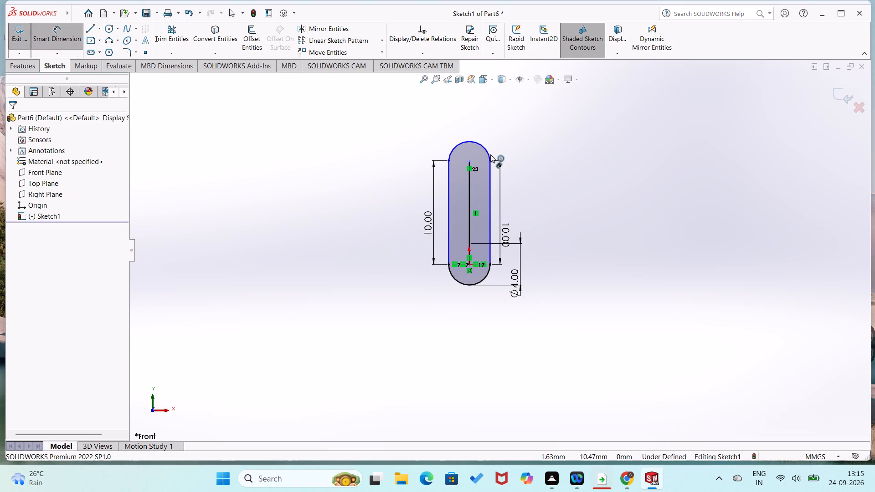
{"action": "left_click", "coordinate": [488, 154]}
{"action": "left_click", "coordinate": [508, 140]}
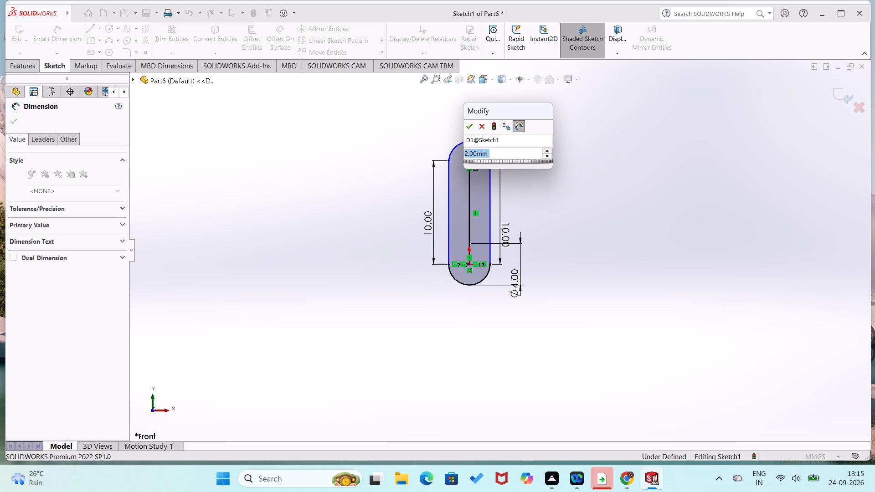
{"action": "key", "text": "4"}
{"action": "key", "text": "Return"}
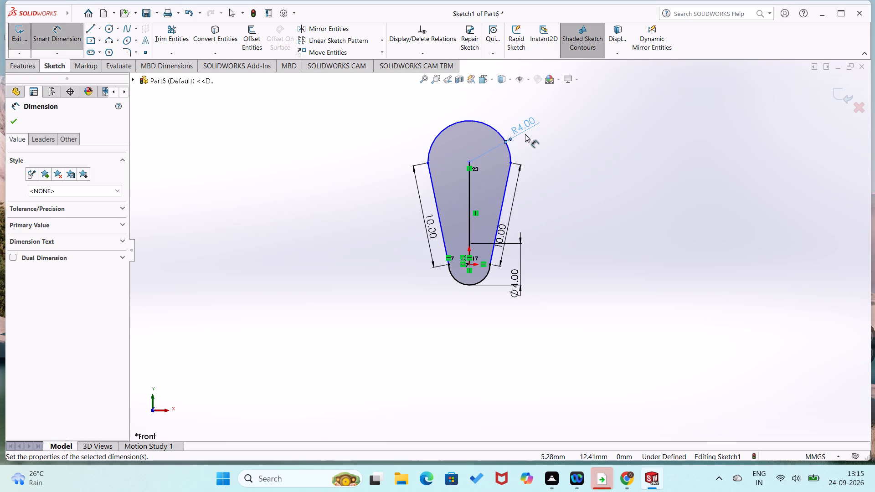
Set the upper arc's radius to 2 mm.
{"action": "double_click", "coordinate": [527, 126]}
{"action": "key", "text": "2"}
{"action": "key", "text": "Return"}
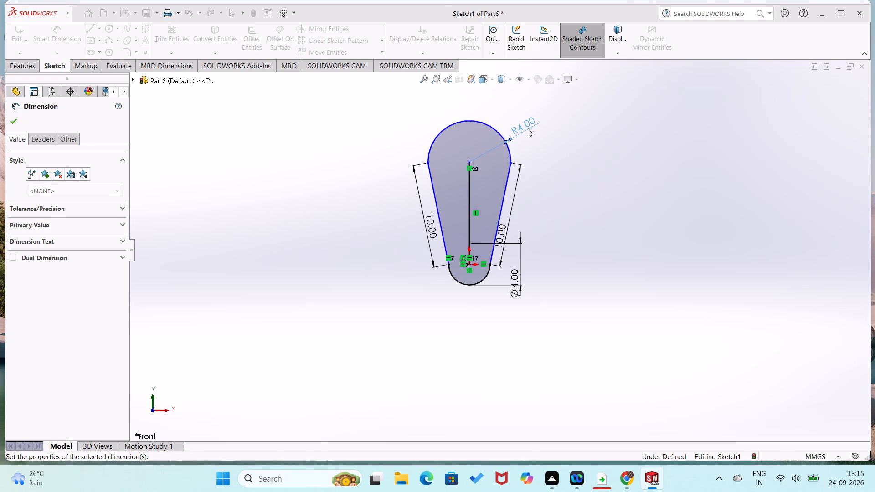
{"action": "left_click", "coordinate": [526, 164]}
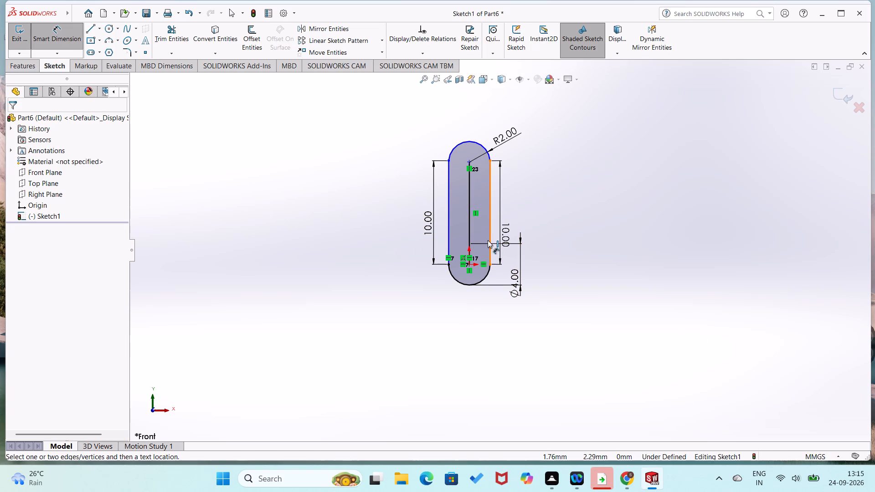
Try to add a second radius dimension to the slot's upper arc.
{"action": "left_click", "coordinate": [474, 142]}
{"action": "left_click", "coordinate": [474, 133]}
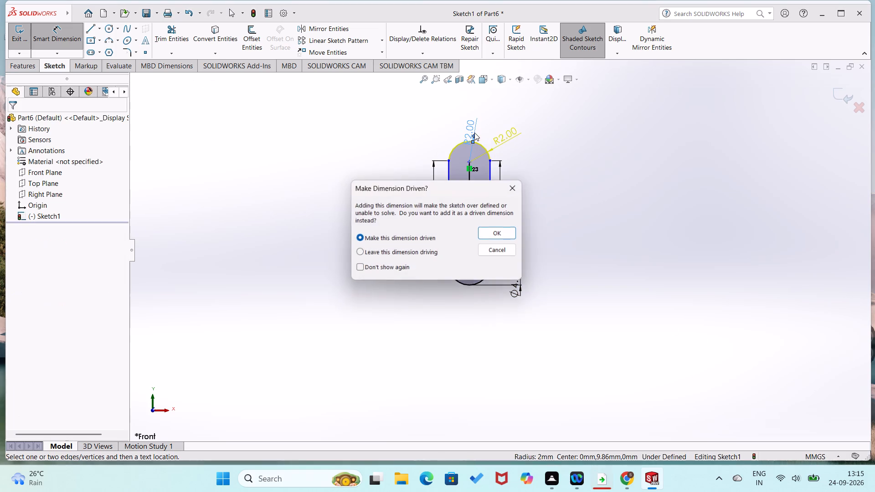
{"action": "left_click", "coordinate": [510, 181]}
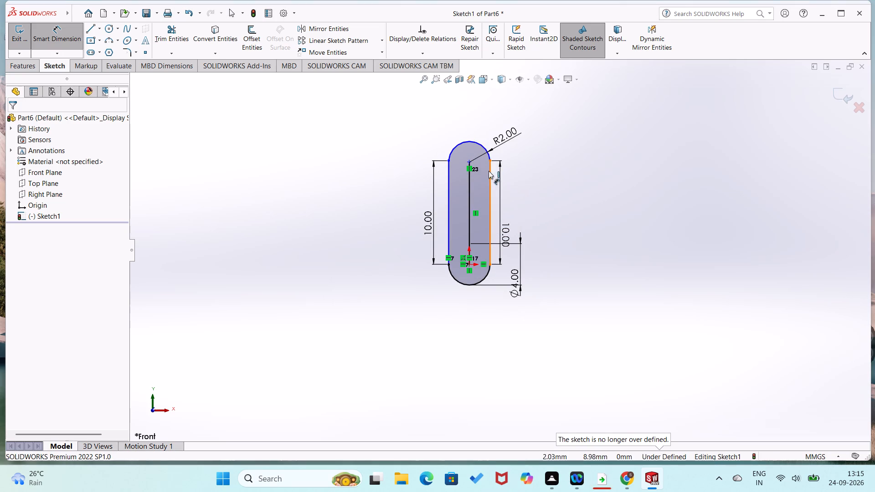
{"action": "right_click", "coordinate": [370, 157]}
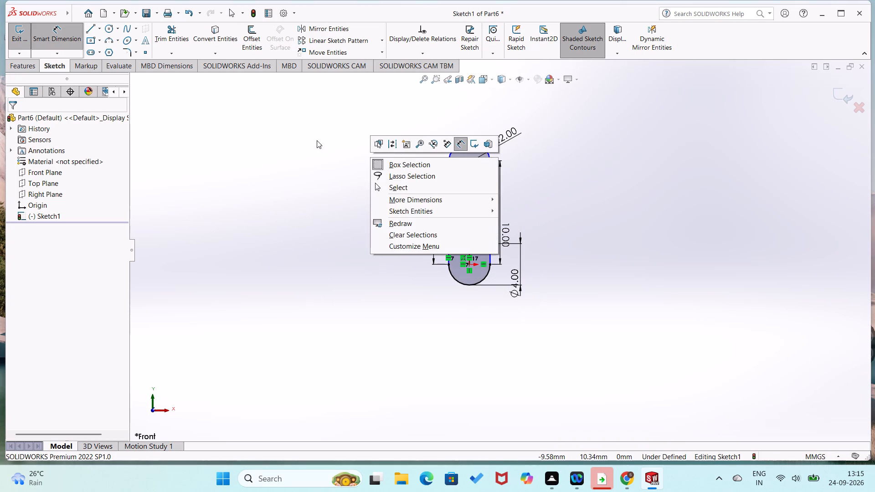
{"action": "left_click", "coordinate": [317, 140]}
Dimension the horizontal distance from the left side's upper endpoint to the upper arc's centre to 2 mm.
{"action": "left_click", "coordinate": [448, 159]}
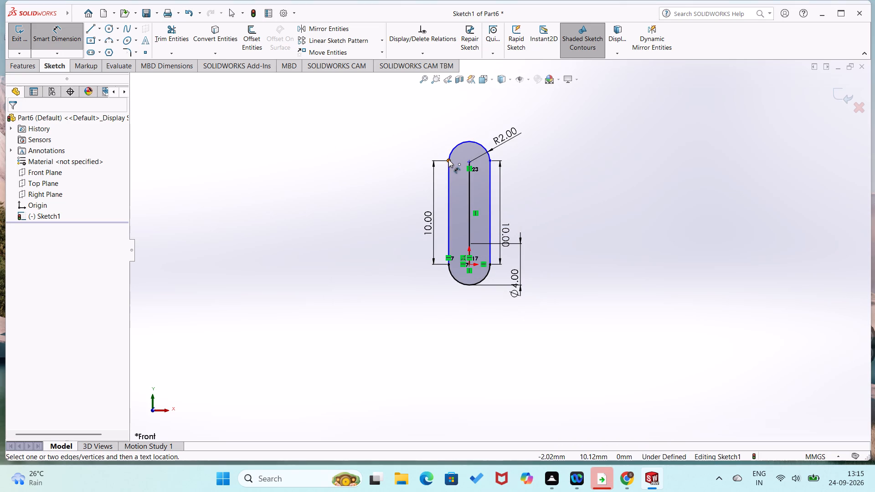
{"action": "left_click", "coordinate": [468, 163]}
{"action": "left_click", "coordinate": [459, 175]}
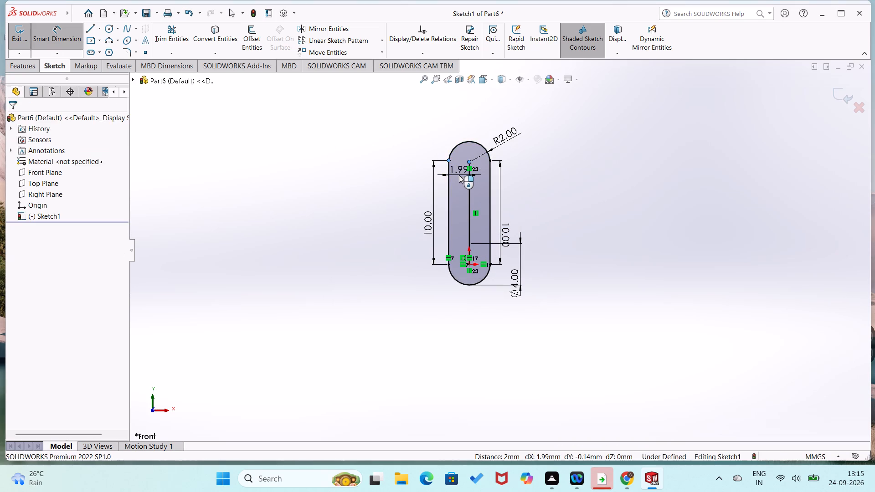
{"action": "key", "text": "2"}
{"action": "key", "text": "Return"}
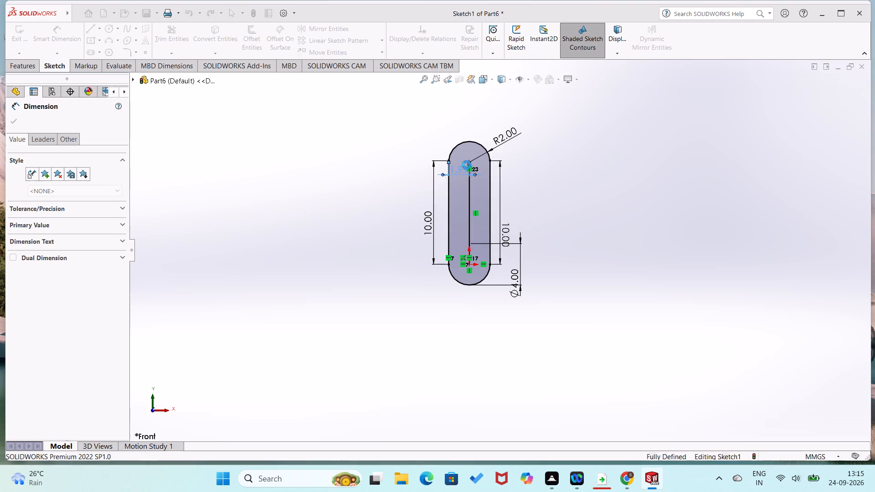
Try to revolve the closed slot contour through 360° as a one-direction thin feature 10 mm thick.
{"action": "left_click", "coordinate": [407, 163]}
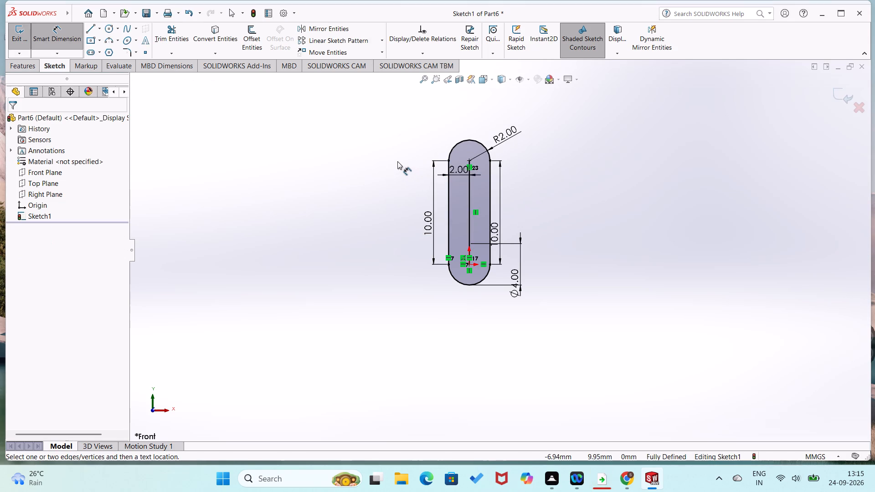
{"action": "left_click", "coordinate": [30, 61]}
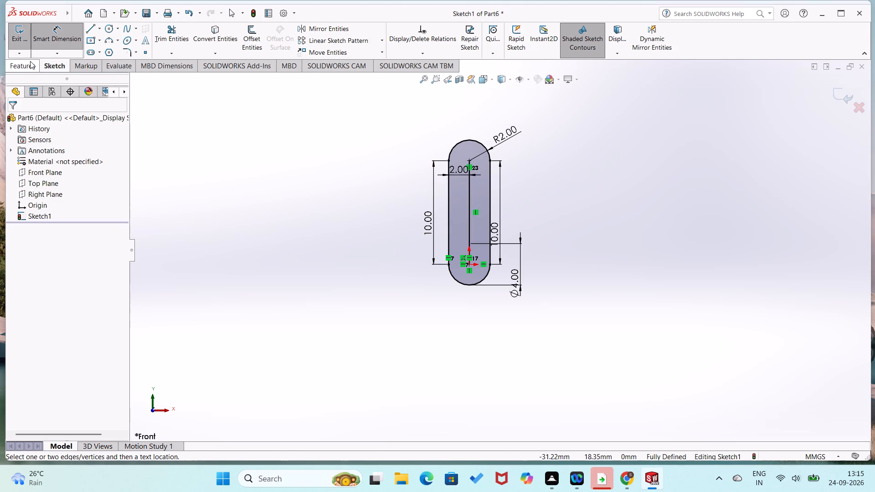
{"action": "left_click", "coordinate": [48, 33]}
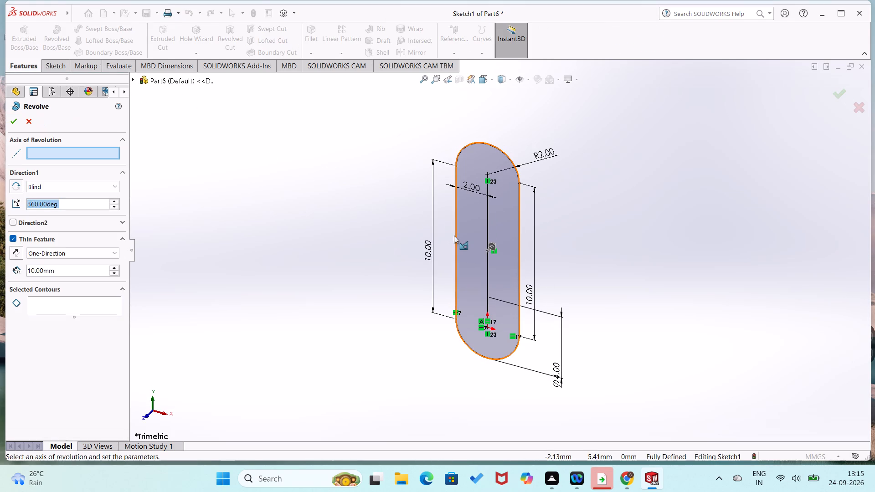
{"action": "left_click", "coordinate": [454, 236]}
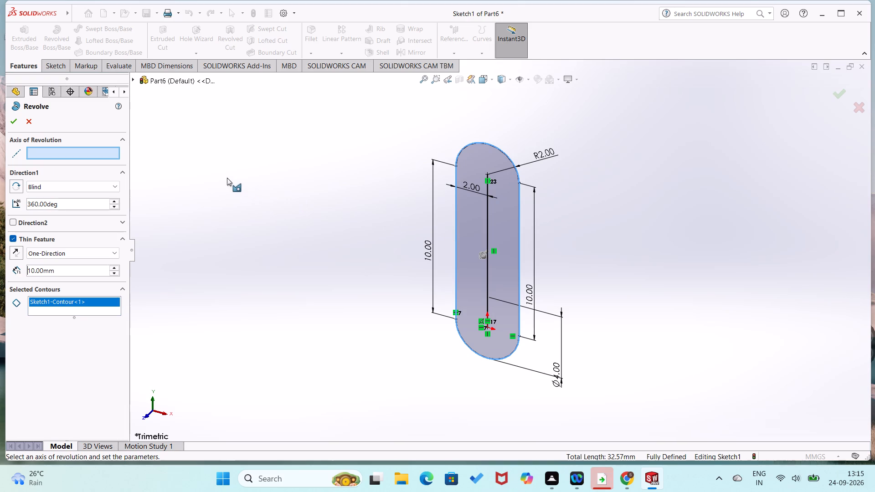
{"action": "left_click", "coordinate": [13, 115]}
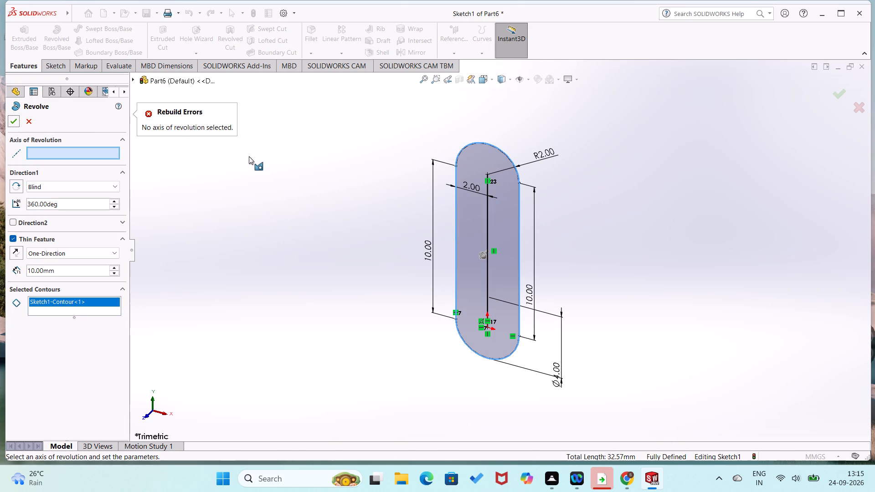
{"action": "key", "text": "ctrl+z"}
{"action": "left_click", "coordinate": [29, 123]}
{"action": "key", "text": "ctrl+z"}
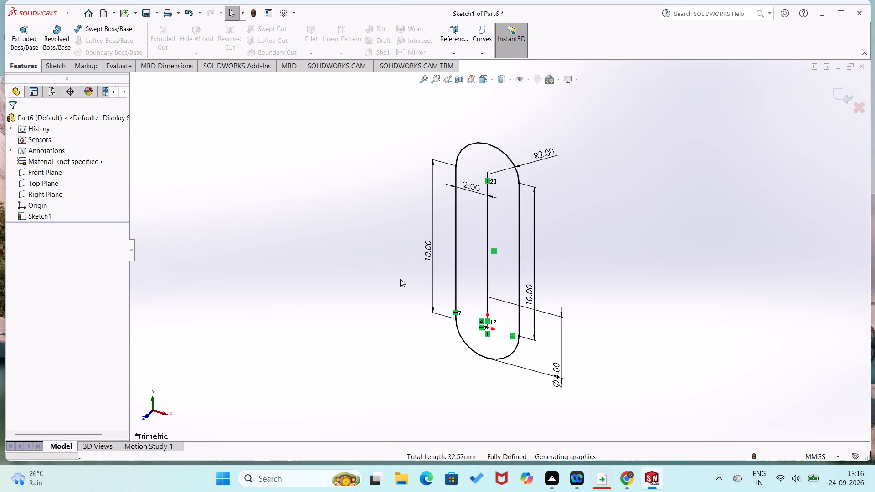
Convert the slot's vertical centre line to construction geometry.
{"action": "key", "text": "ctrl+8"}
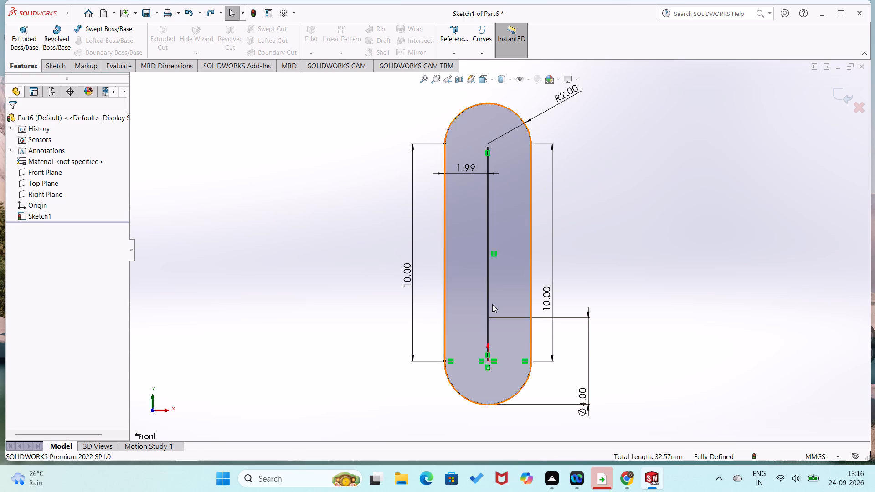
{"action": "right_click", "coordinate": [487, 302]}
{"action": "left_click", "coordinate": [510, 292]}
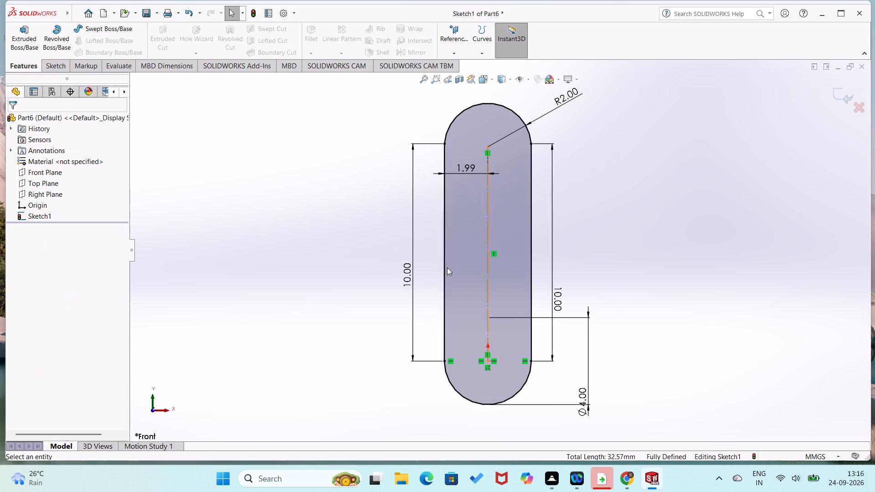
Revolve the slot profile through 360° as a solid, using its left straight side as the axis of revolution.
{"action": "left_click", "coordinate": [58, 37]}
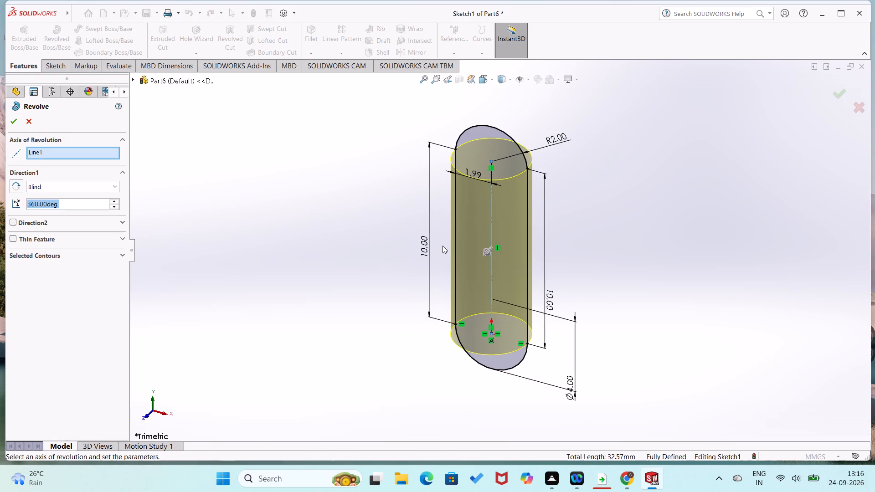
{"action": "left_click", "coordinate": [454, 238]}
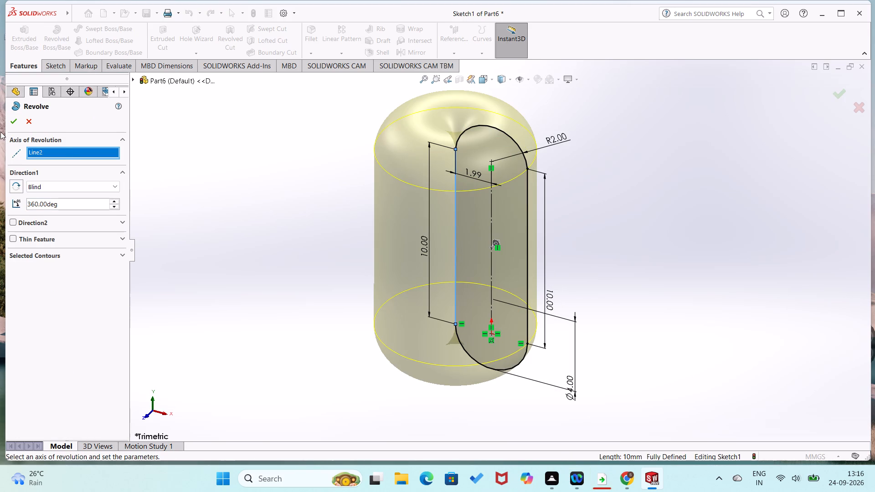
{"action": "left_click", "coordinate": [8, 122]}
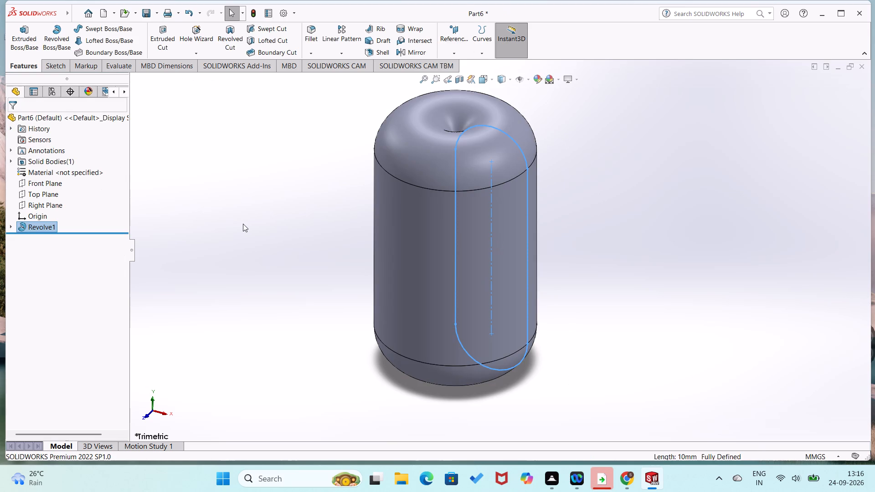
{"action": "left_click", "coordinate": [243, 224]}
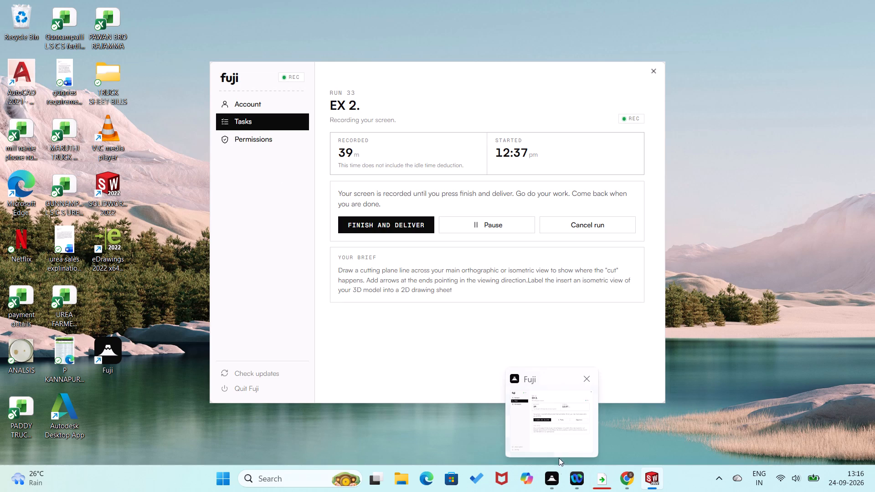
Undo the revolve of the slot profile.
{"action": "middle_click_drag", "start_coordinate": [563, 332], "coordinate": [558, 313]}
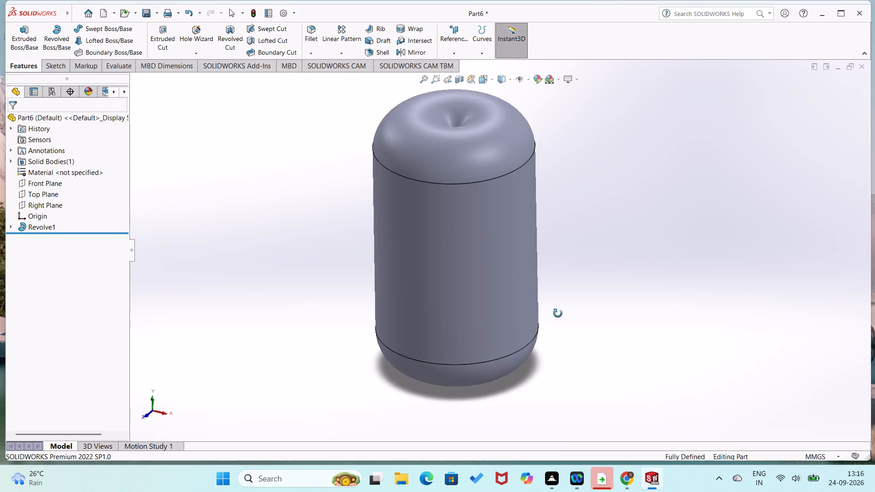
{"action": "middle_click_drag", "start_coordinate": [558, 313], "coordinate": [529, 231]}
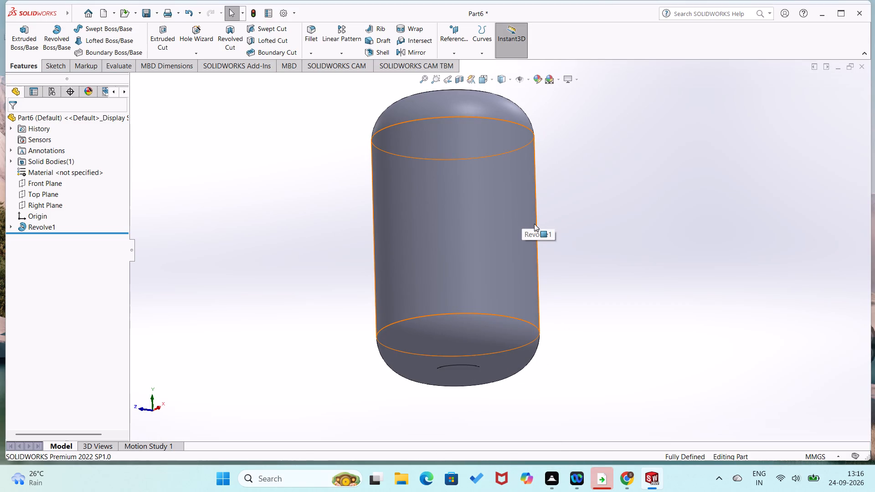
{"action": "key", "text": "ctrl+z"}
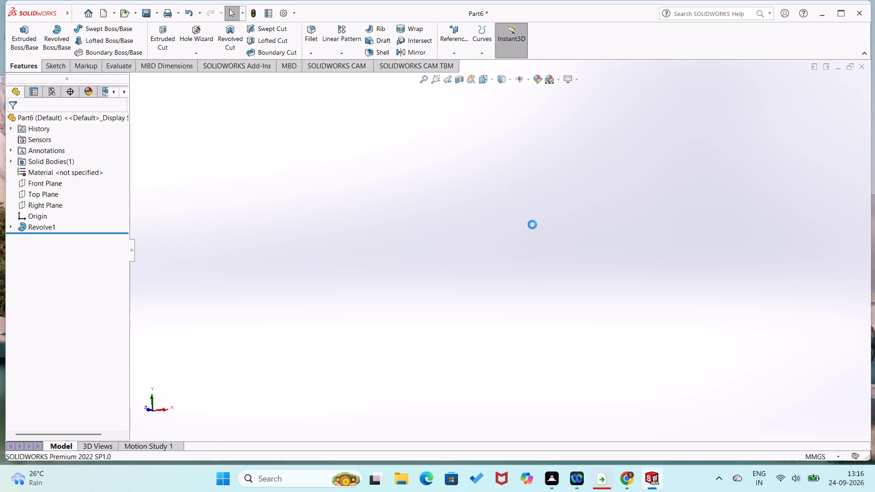
Delete all of the slot geometry and dimensions from the sketch.
{"action": "left_click", "coordinate": [54, 182]}
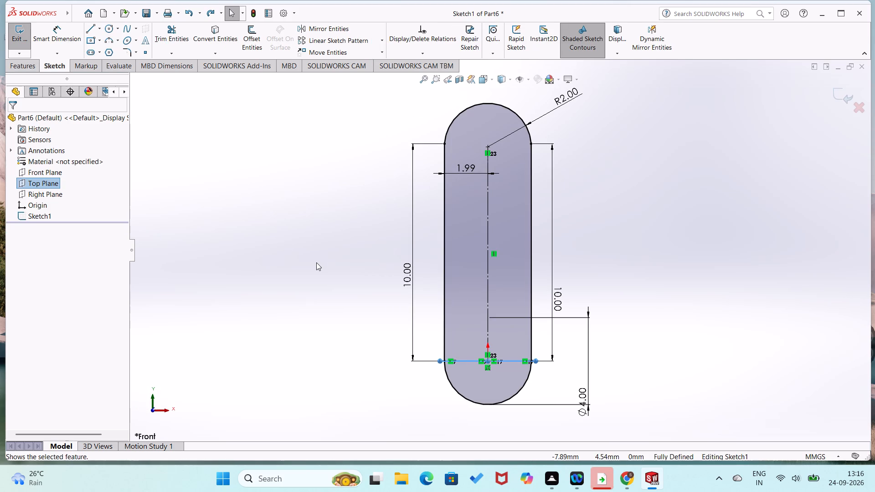
{"action": "key", "text": "ctrl+a"}
{"action": "key", "text": "ctrl+a"}
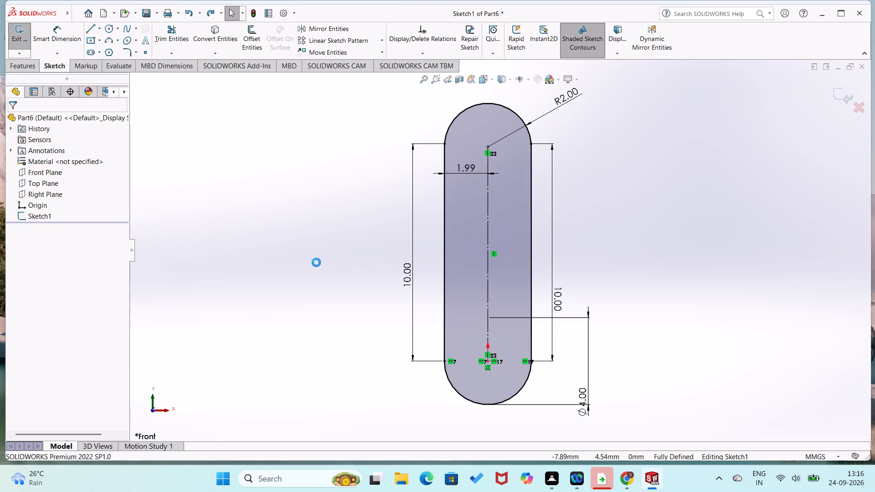
{"action": "key", "text": "Delete"}
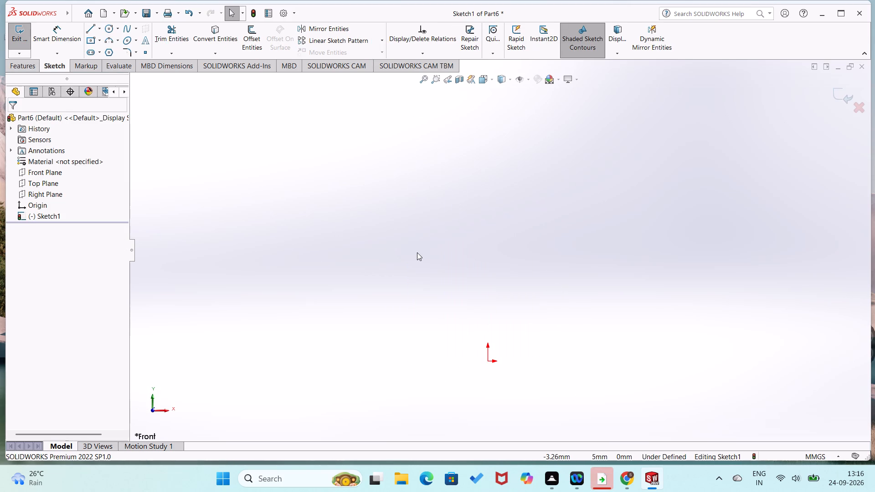
In a new Front Plane sketch, draw circles of about 21 mm radius at the origin and about 27 mm radius about 79 mm directly below.
{"action": "left_click", "coordinate": [61, 173]}
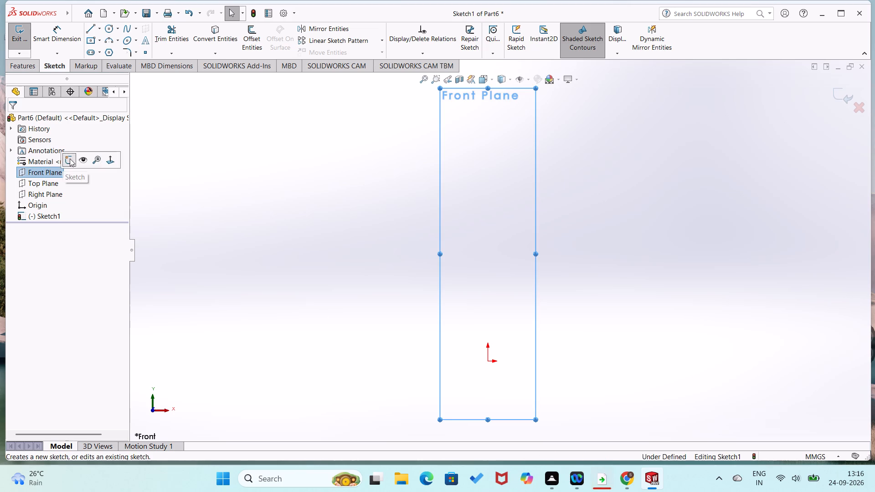
{"action": "left_click", "coordinate": [70, 159]}
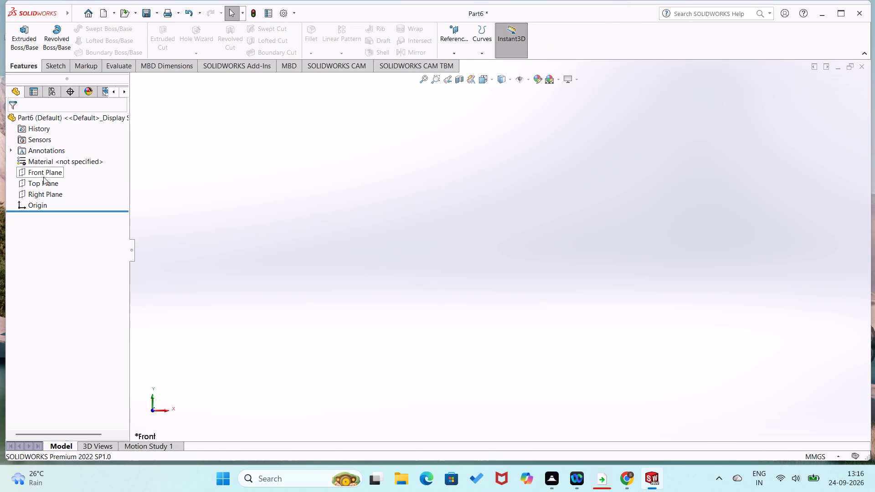
{"action": "left_click", "coordinate": [43, 177]}
{"action": "left_click", "coordinate": [48, 166]}
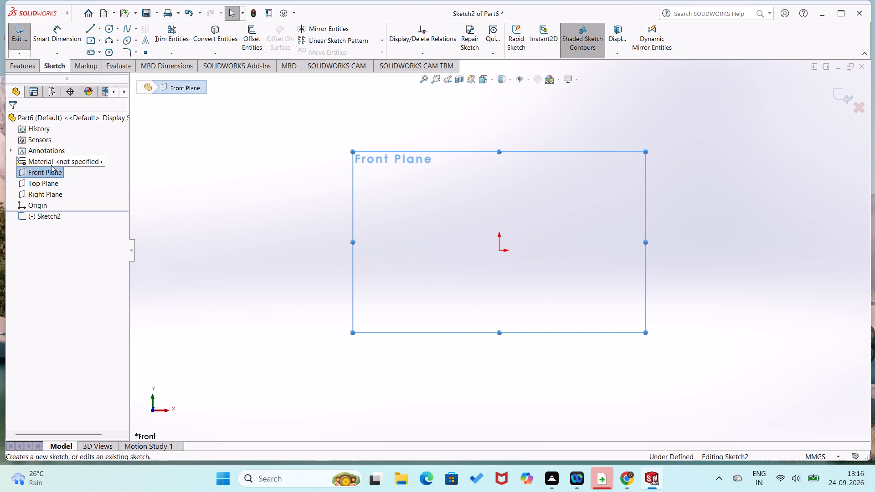
{"action": "right_click_drag", "start_coordinate": [467, 229], "coordinate": [421, 259]}
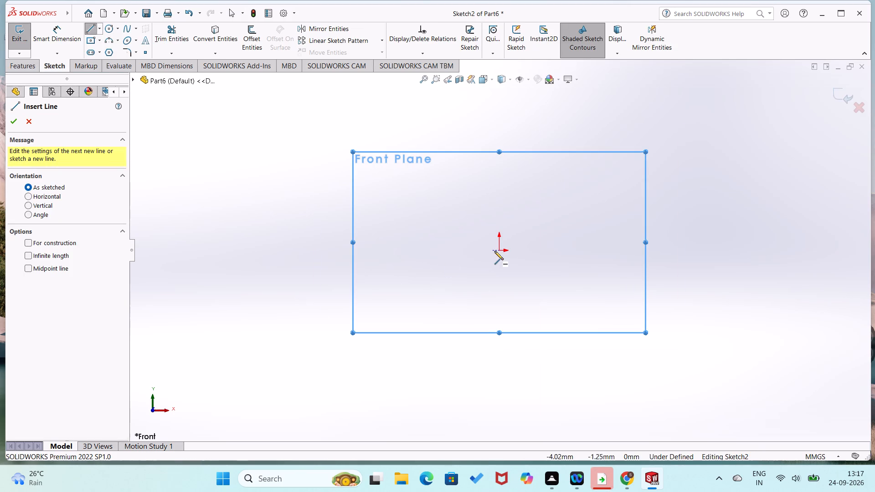
{"action": "left_click", "coordinate": [499, 249]}
{"action": "right_click_drag", "start_coordinate": [507, 275], "coordinate": [572, 210]}
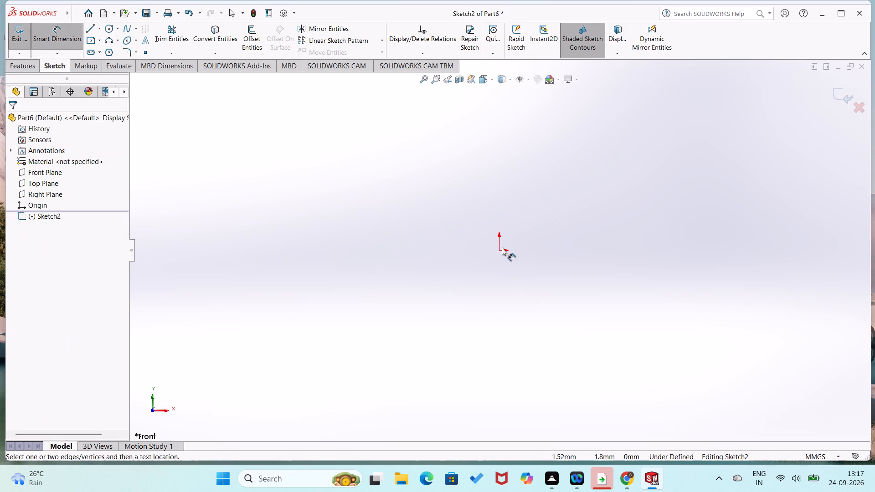
{"action": "right_click_drag", "start_coordinate": [505, 251], "coordinate": [641, 269]}
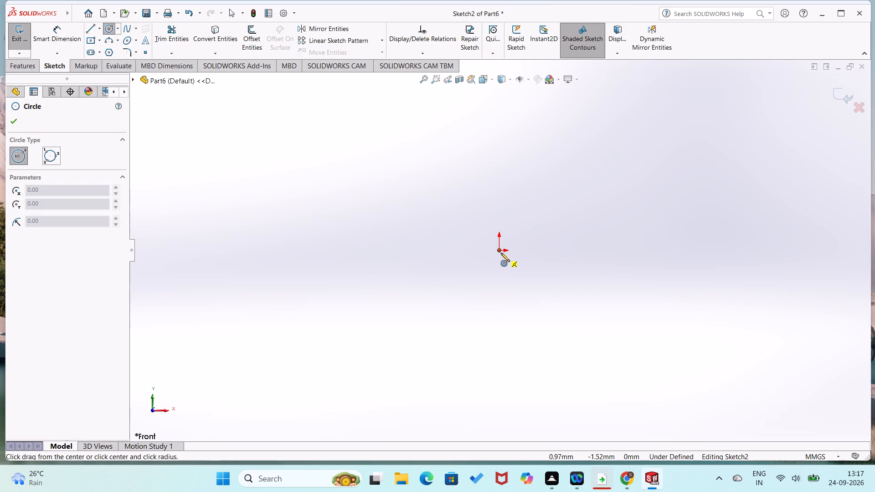
{"action": "left_click", "coordinate": [500, 251]}
{"action": "left_click", "coordinate": [508, 284]}
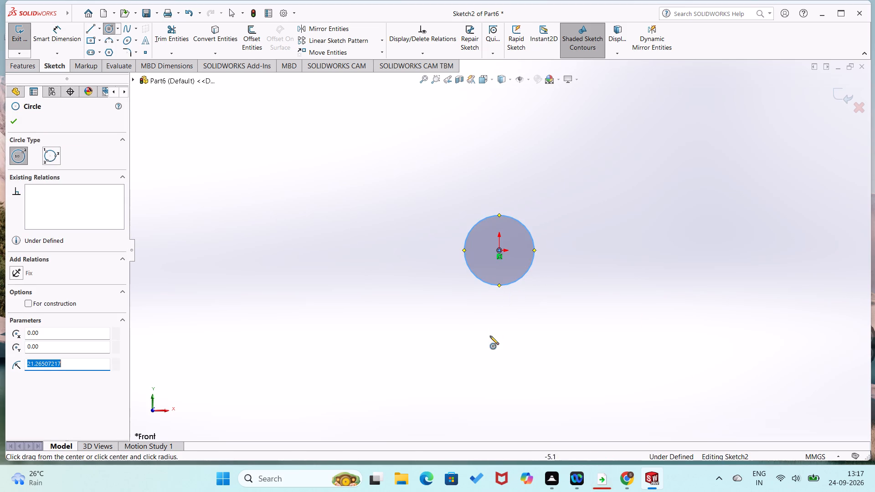
{"action": "left_click", "coordinate": [499, 379]}
{"action": "left_click", "coordinate": [512, 421]}
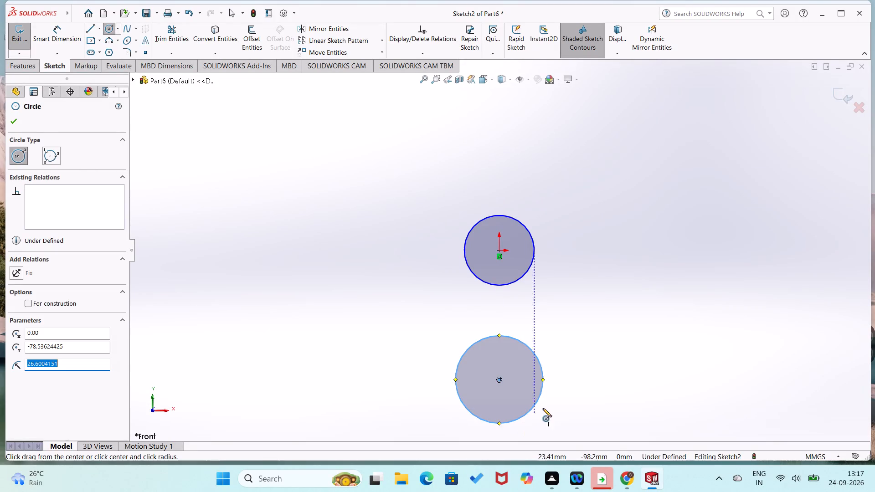
Dimension the lower circle and the circle at the origin to a diameter of 8.5 mm each.
{"action": "right_click_drag", "start_coordinate": [545, 404], "coordinate": [601, 308]}
{"action": "left_click", "coordinate": [542, 366]}
{"action": "left_click", "coordinate": [566, 387]}
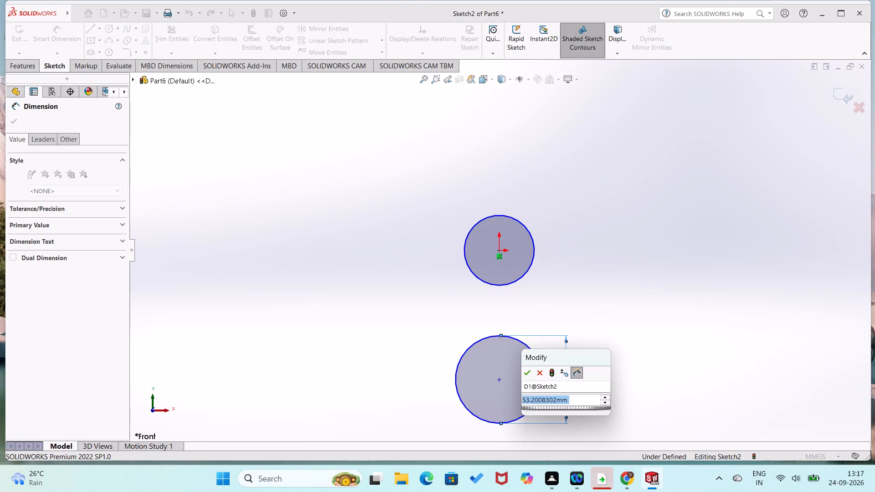
{"action": "type", "text": "8.5"}
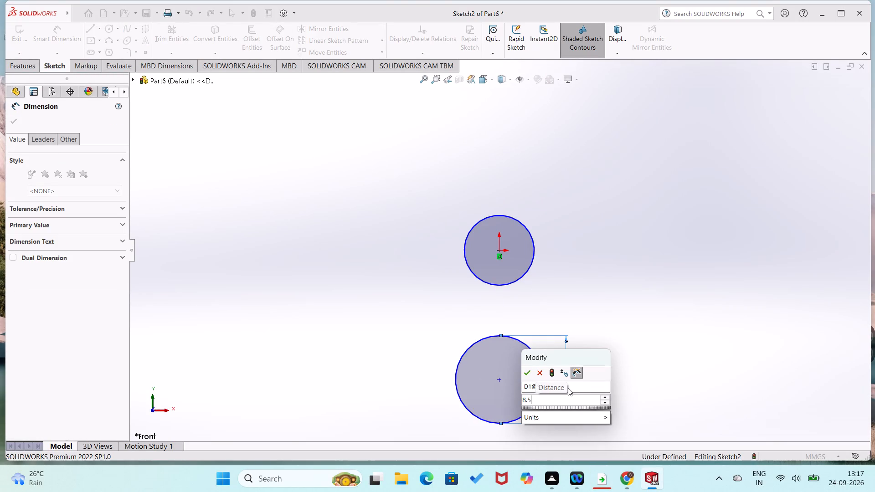
{"action": "key", "text": "Return"}
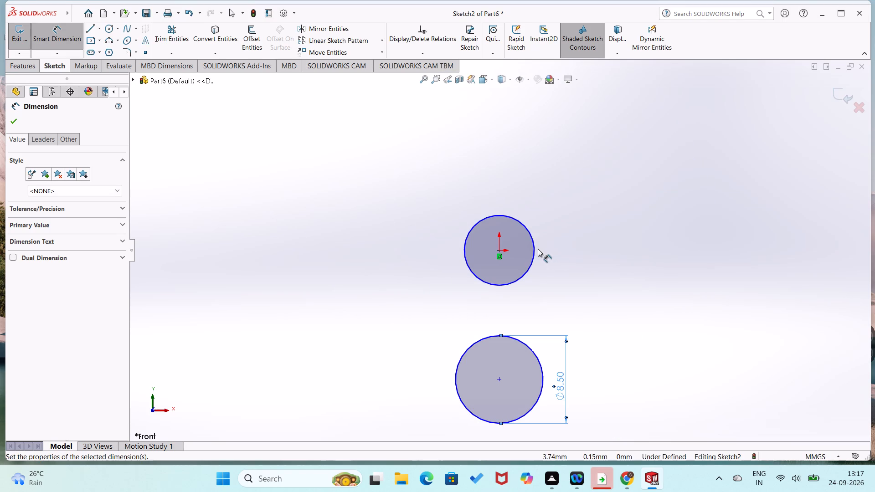
{"action": "left_click", "coordinate": [535, 249]}
{"action": "left_click", "coordinate": [556, 236]}
{"action": "type", "text": "8.5"}
{"action": "key", "text": "Return"}
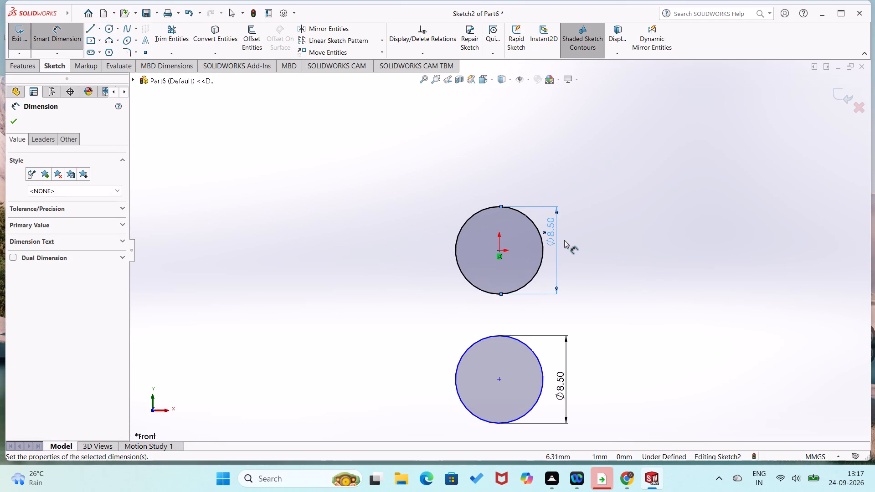
{"action": "left_click", "coordinate": [566, 237]}
Draw two vertical lines about 12.5 mm long joining the left and right quadrant points of the two circles.
{"action": "right_click_drag", "start_coordinate": [621, 242], "coordinate": [563, 284]}
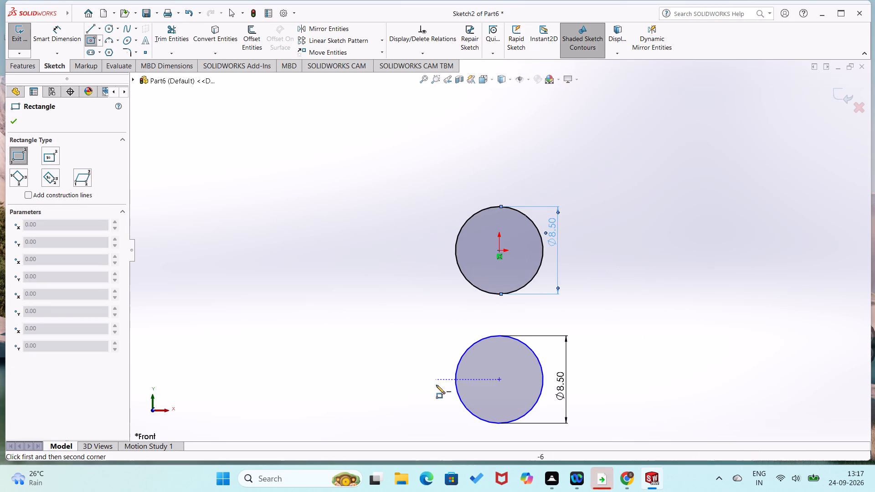
{"action": "right_click_drag", "start_coordinate": [438, 375], "coordinate": [292, 285]}
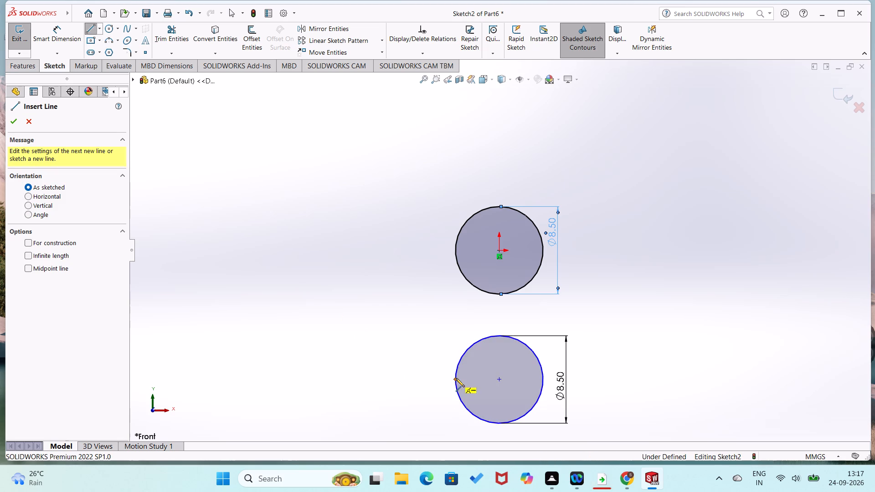
{"action": "left_click", "coordinate": [456, 376]}
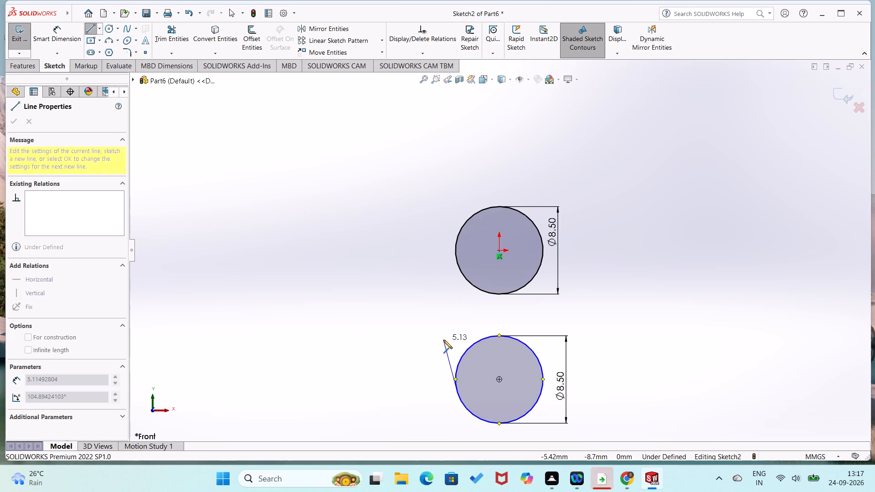
{"action": "key", "text": "ctrl+z"}
{"action": "right_click_drag", "start_coordinate": [441, 337], "coordinate": [365, 373]}
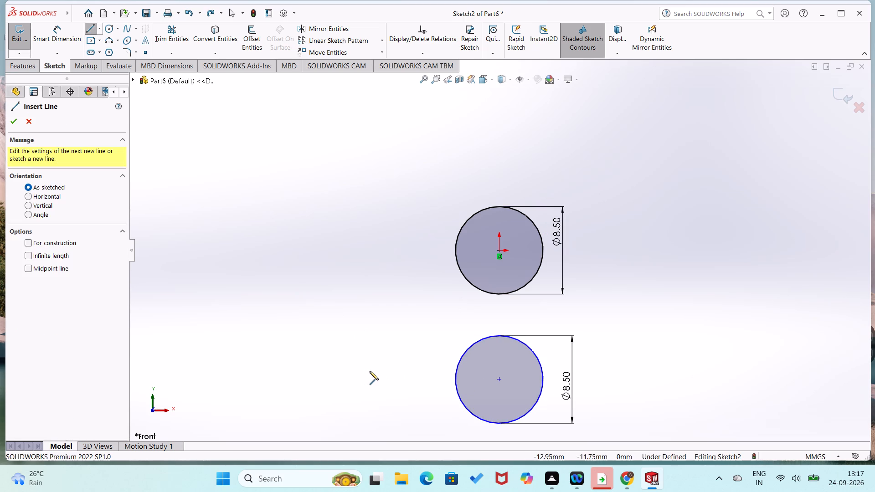
{"action": "left_click", "coordinate": [455, 380]}
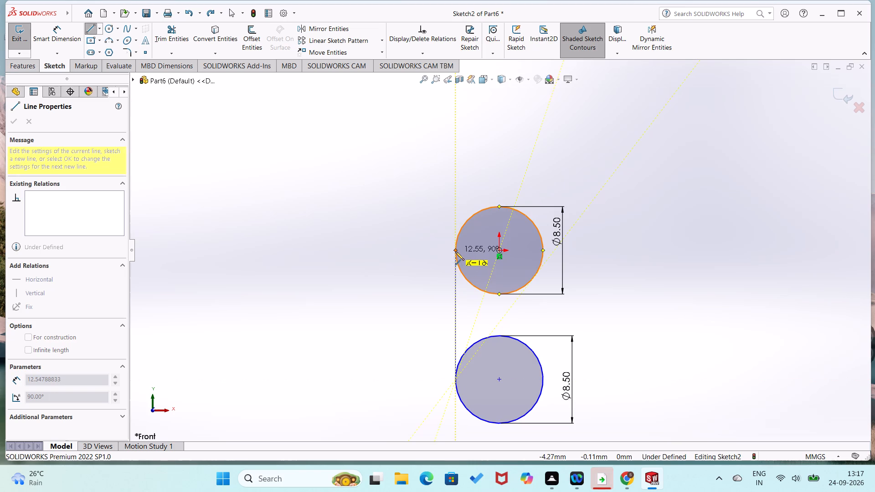
{"action": "left_click", "coordinate": [455, 251]}
{"action": "right_click_drag", "start_coordinate": [416, 270], "coordinate": [431, 180]}
{"action": "right_click_drag", "start_coordinate": [444, 225], "coordinate": [381, 247]}
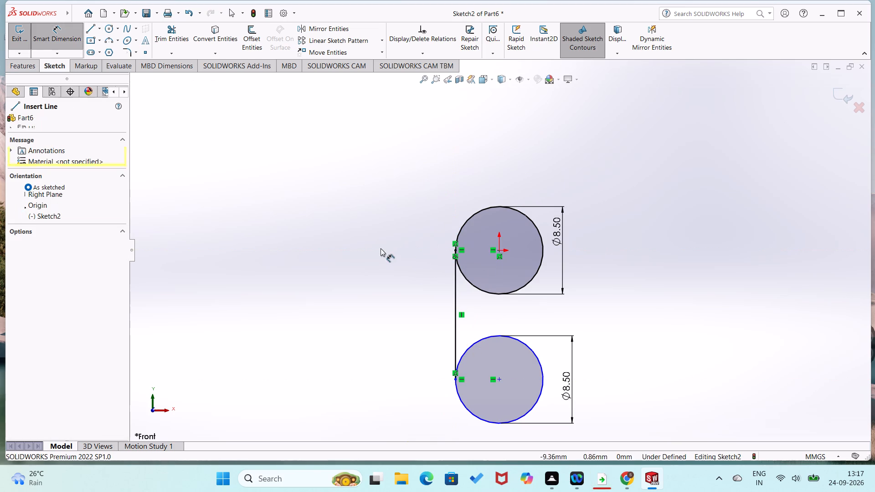
{"action": "left_click", "coordinate": [543, 379]}
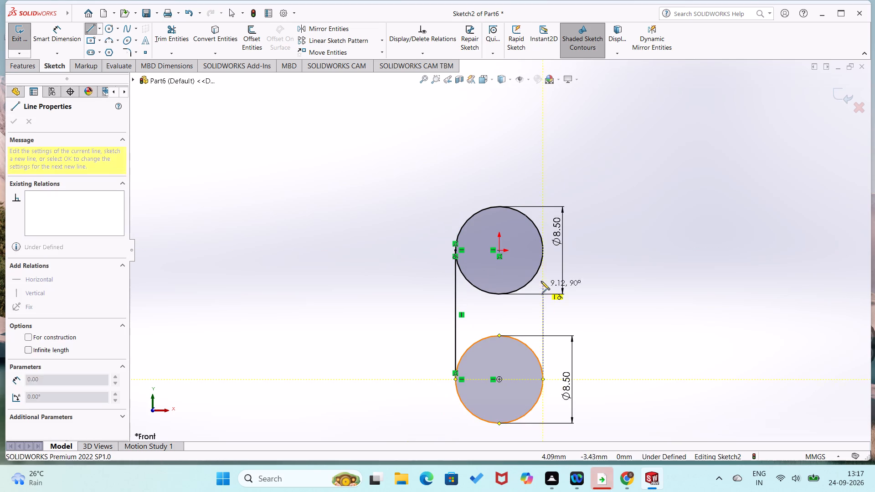
{"action": "left_click", "coordinate": [544, 250]}
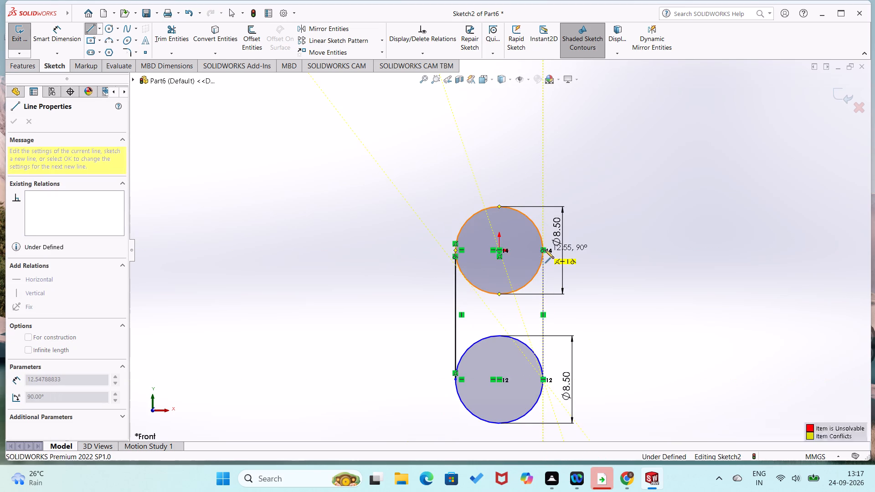
{"action": "right_click_drag", "start_coordinate": [639, 310], "coordinate": [668, 192]}
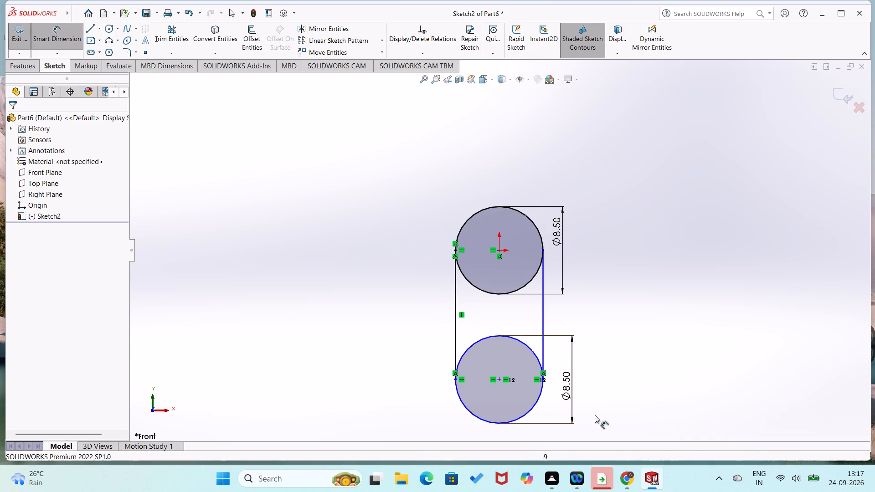
{"action": "left_click", "coordinate": [341, 326]}
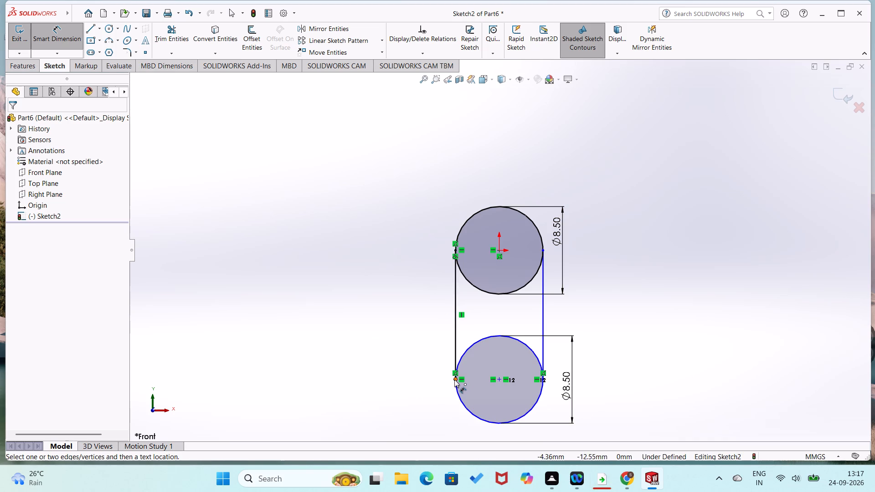
{"action": "key", "text": "Escape"}
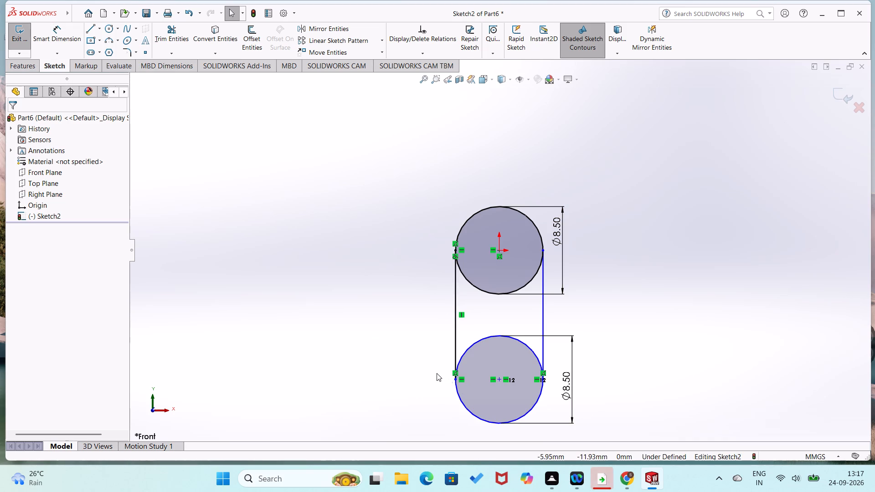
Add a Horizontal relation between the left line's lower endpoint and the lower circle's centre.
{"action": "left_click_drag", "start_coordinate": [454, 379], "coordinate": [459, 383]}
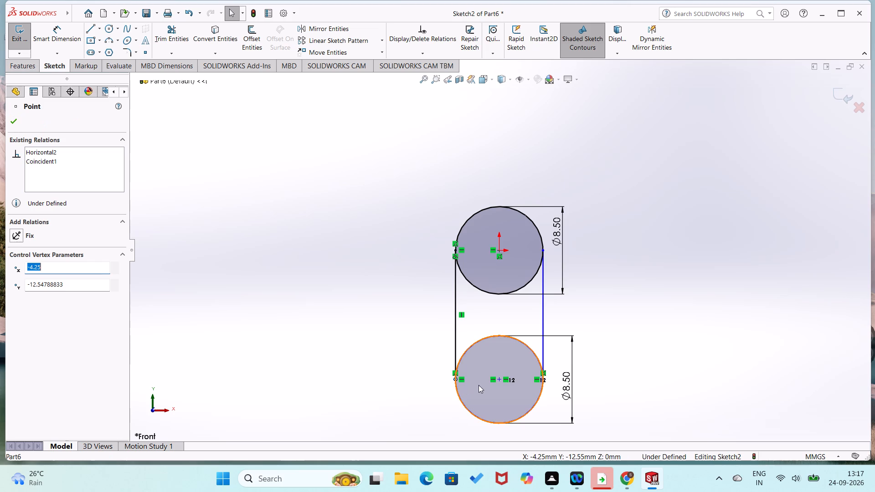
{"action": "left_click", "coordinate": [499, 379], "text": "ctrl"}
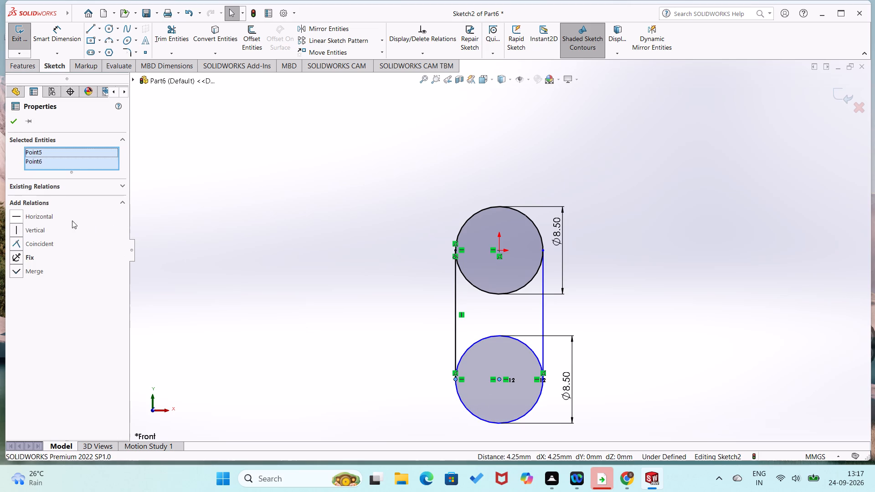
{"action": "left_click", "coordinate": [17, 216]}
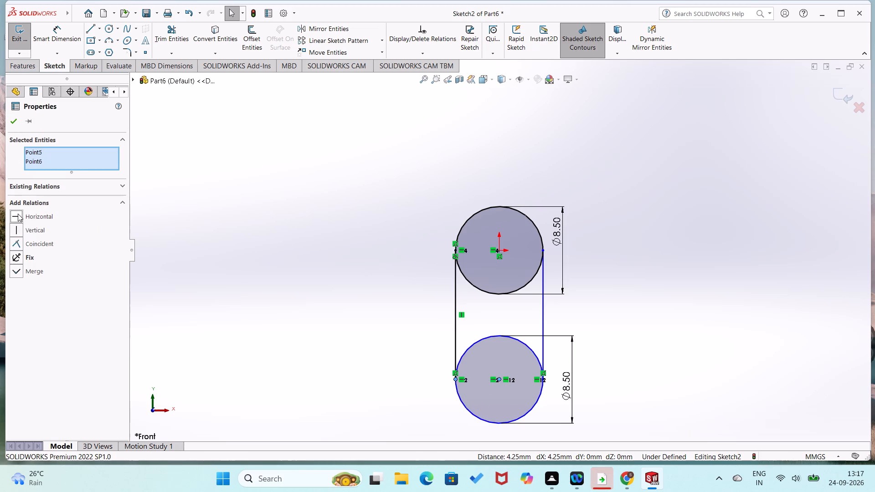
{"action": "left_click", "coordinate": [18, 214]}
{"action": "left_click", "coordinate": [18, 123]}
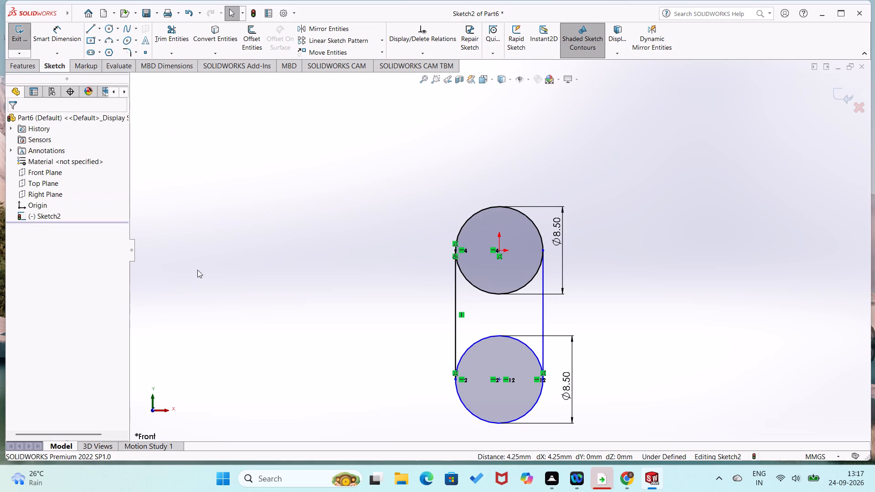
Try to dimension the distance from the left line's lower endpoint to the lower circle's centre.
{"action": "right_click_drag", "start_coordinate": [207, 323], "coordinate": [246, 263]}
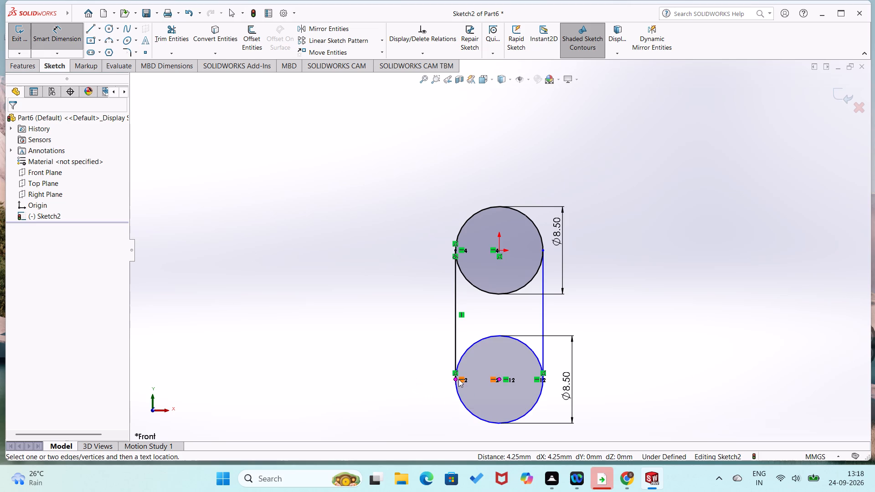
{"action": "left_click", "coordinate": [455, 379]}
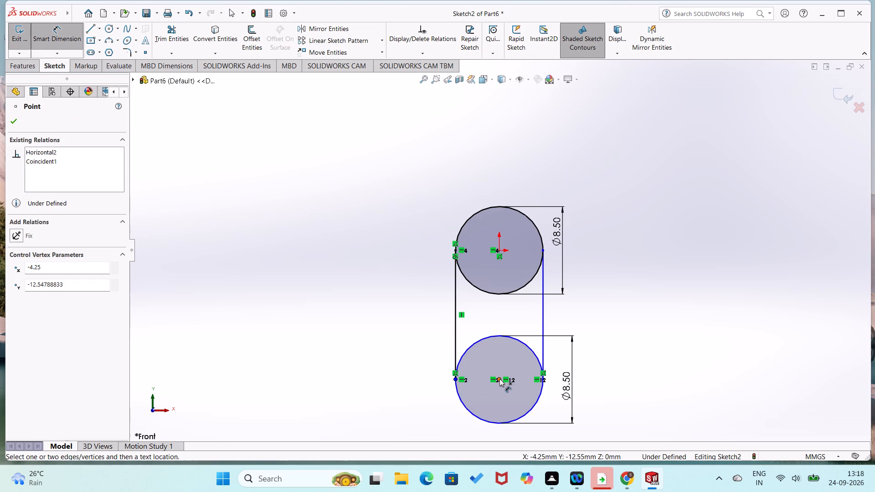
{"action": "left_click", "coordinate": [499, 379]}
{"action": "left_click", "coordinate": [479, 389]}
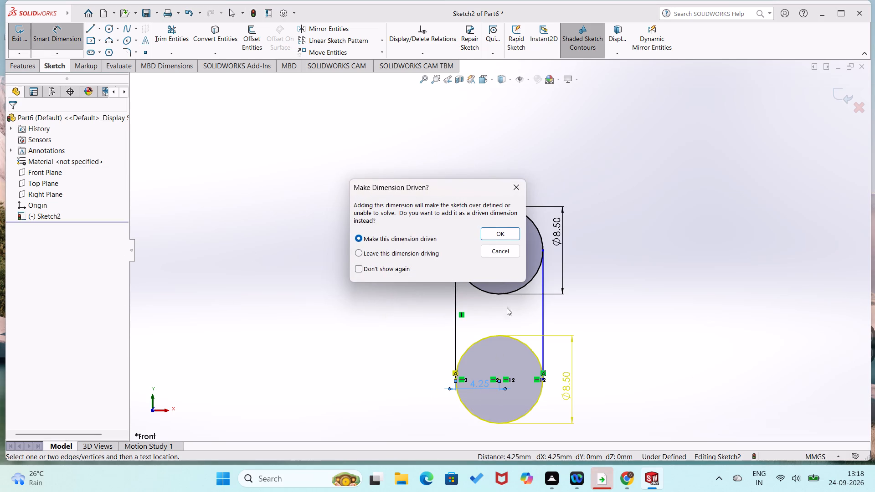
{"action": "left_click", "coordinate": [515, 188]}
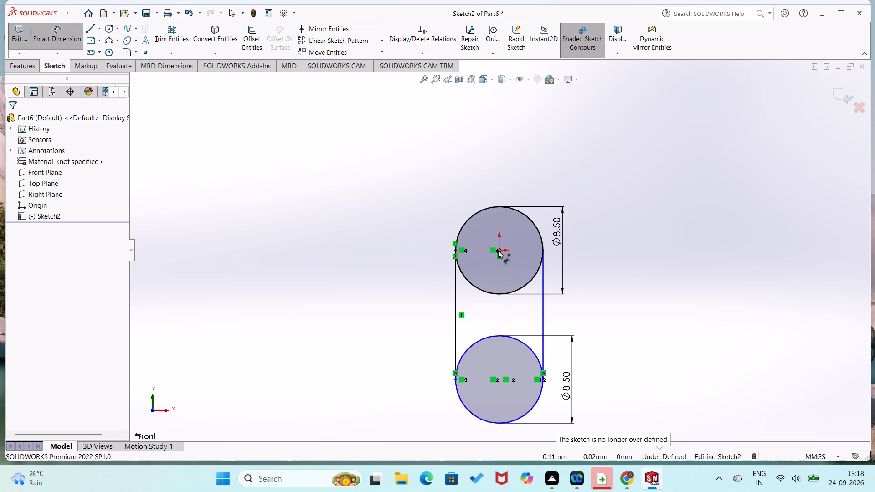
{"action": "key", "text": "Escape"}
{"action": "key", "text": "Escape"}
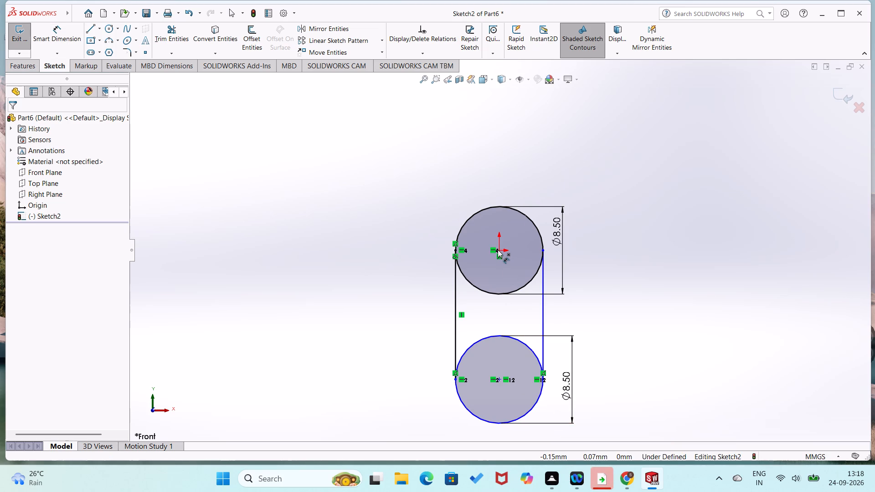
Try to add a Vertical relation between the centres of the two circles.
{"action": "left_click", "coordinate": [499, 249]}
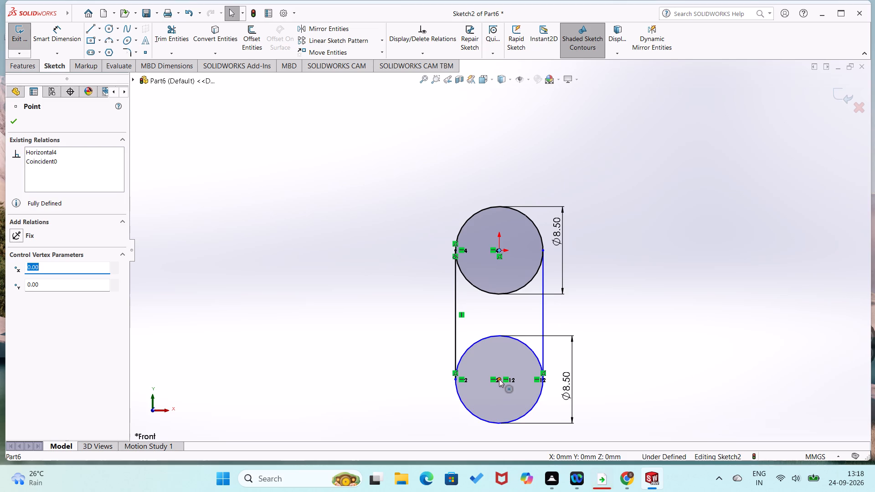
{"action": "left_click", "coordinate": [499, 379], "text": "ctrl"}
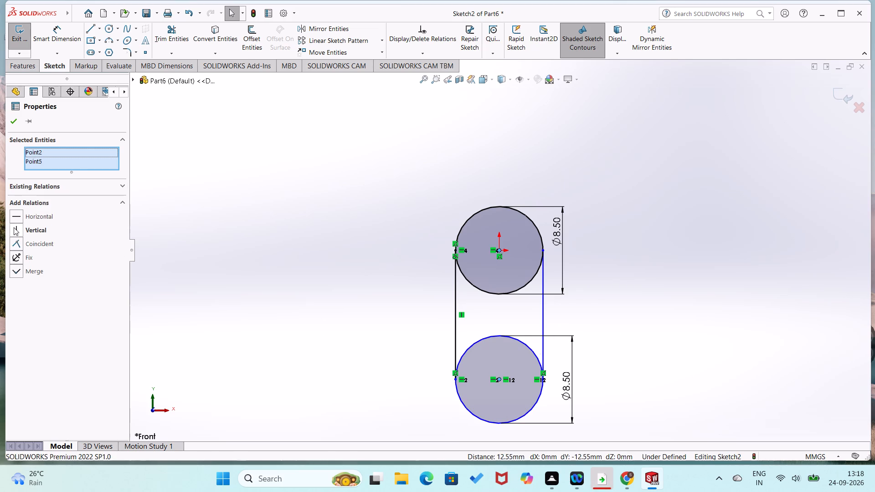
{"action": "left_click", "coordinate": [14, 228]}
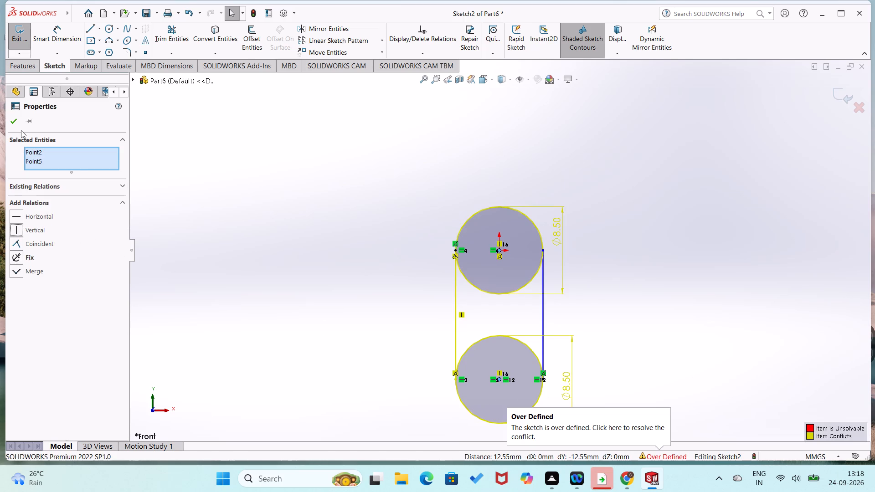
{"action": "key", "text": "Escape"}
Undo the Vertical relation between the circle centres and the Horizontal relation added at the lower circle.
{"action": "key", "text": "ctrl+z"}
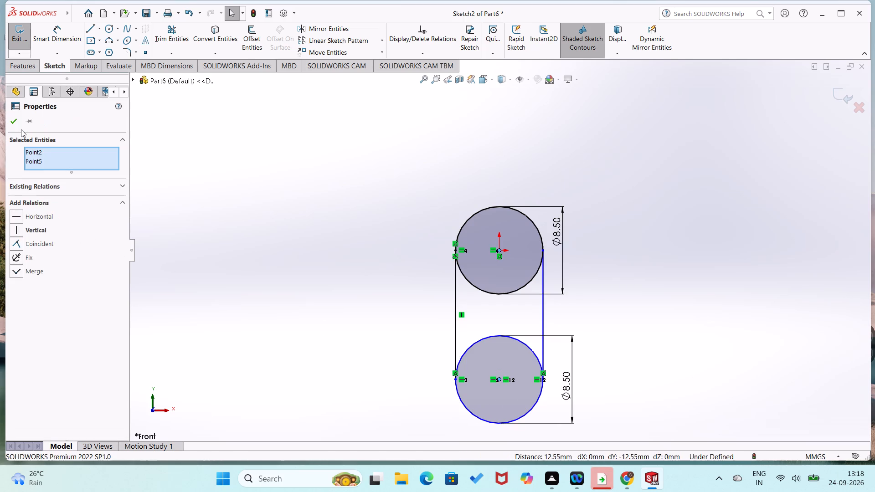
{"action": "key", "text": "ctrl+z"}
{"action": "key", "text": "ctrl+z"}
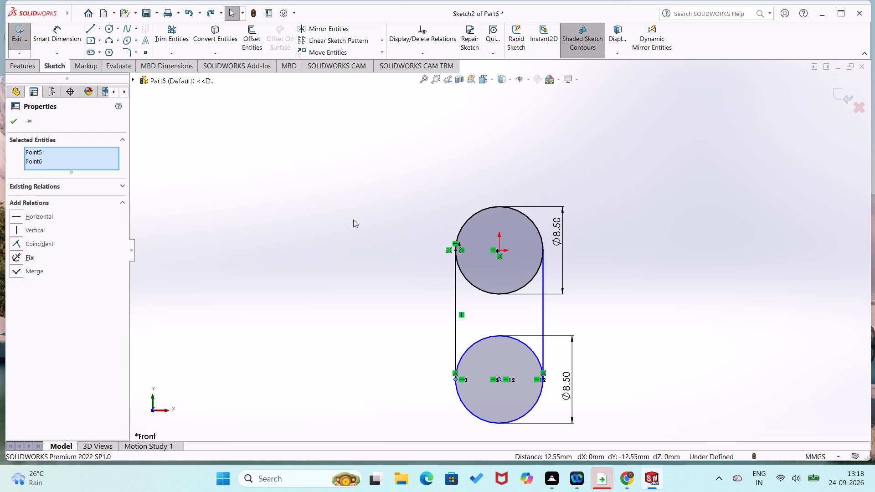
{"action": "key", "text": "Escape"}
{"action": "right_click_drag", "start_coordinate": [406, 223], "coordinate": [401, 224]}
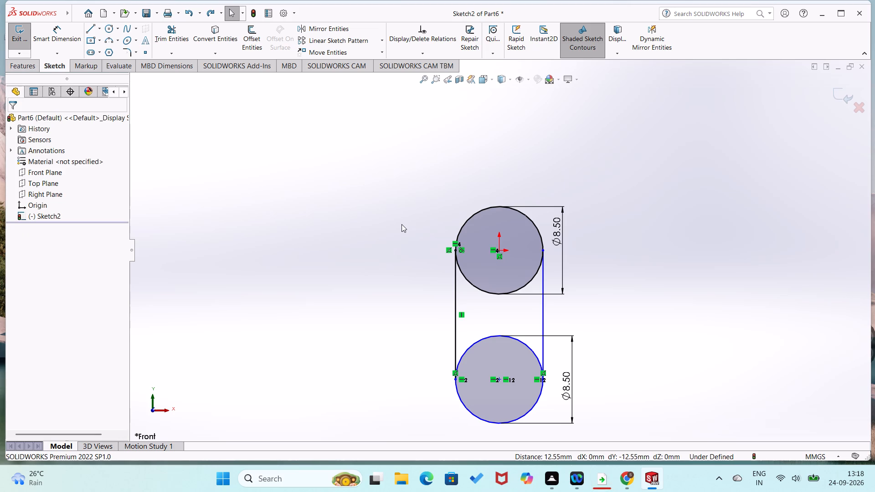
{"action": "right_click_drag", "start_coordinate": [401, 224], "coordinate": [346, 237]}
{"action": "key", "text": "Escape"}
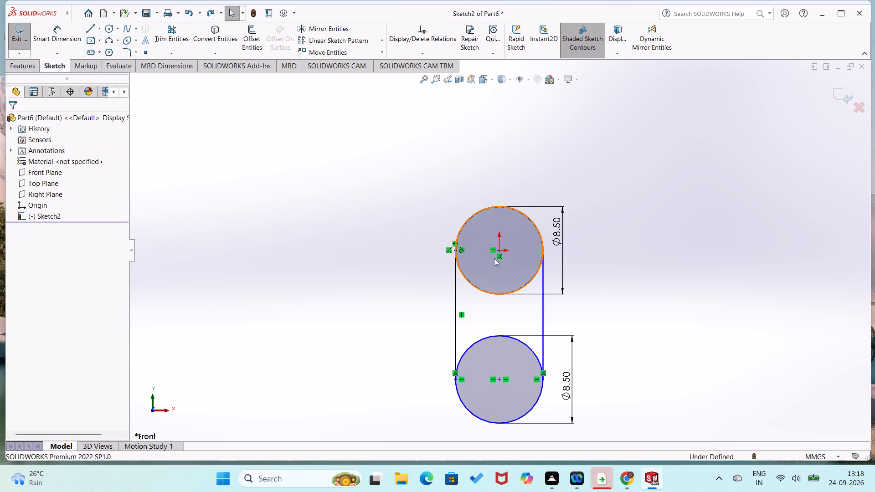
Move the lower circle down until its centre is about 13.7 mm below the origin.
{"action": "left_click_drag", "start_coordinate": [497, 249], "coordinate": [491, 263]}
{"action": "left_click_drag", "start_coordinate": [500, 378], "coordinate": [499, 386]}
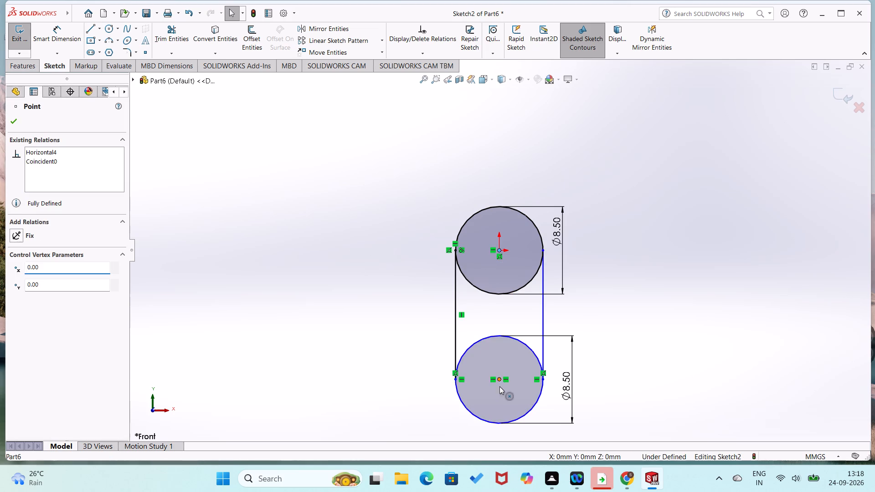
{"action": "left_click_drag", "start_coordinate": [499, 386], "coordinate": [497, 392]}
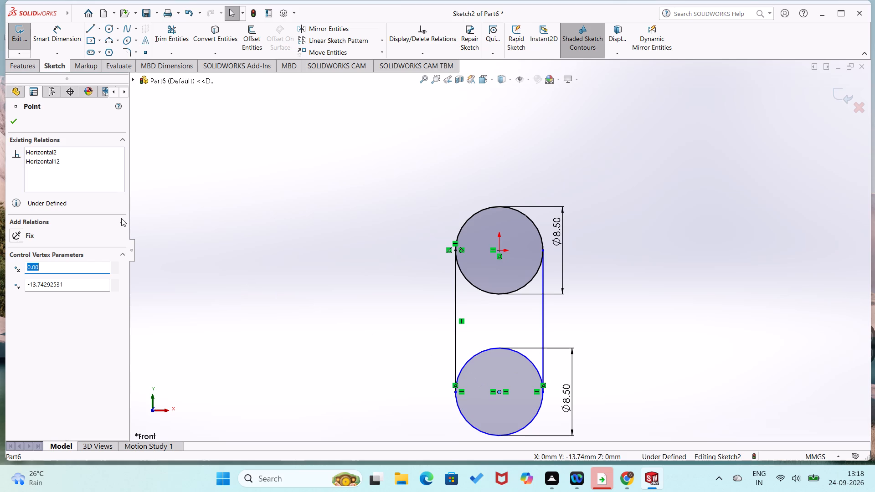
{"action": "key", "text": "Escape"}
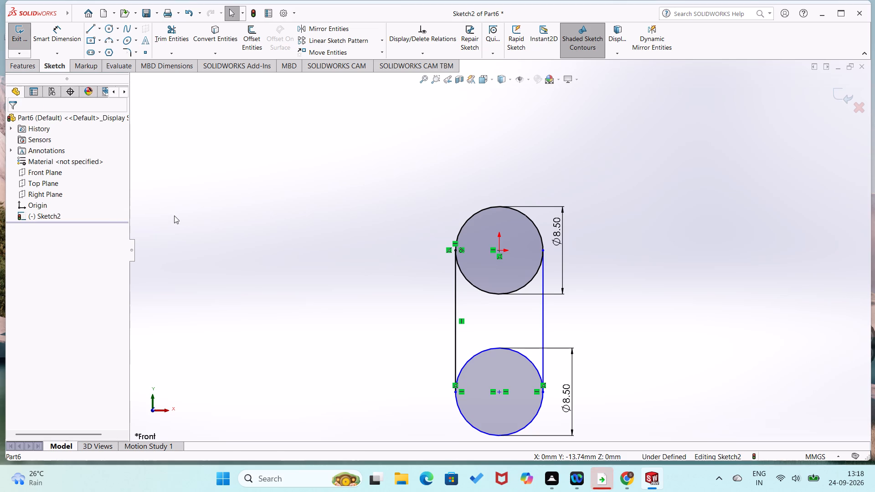
Dimension the left and right connecting lines to a length of 10 mm each.
{"action": "right_click_drag", "start_coordinate": [379, 267], "coordinate": [393, 185]}
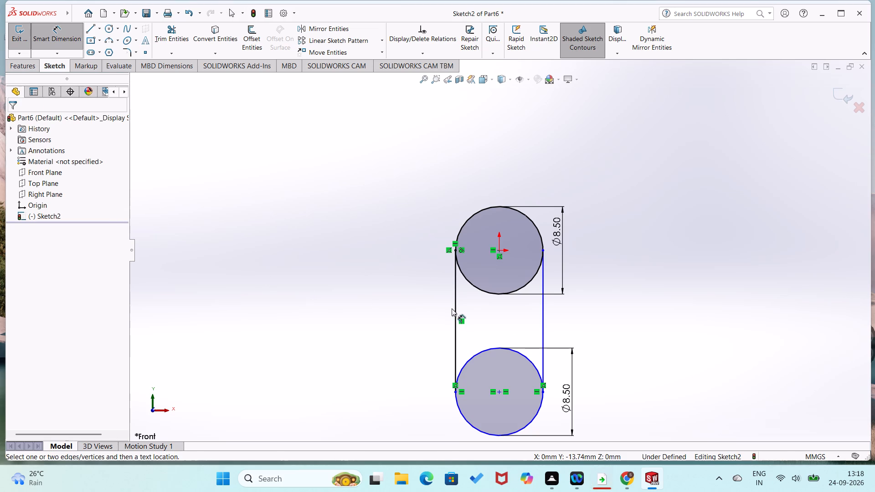
{"action": "left_click", "coordinate": [455, 308]}
{"action": "left_click", "coordinate": [443, 306]}
{"action": "key", "text": "1"}
{"action": "key", "text": "0"}
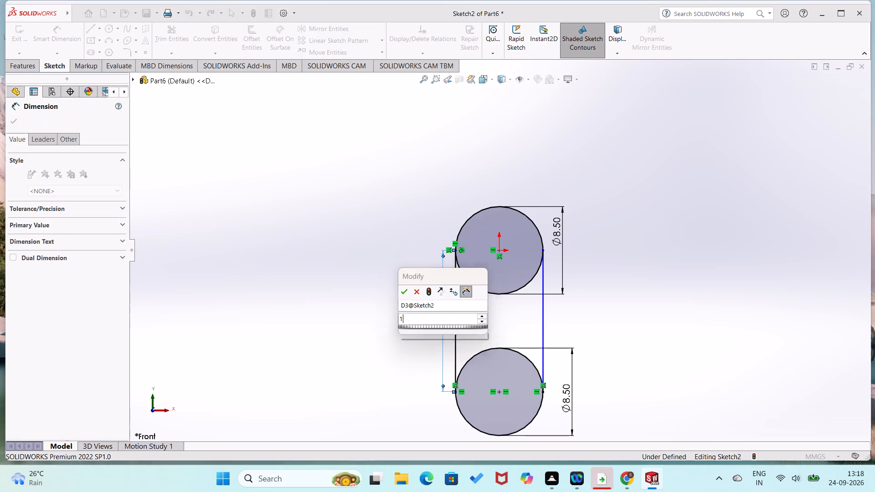
{"action": "key", "text": "Return"}
{"action": "left_click", "coordinate": [399, 319]}
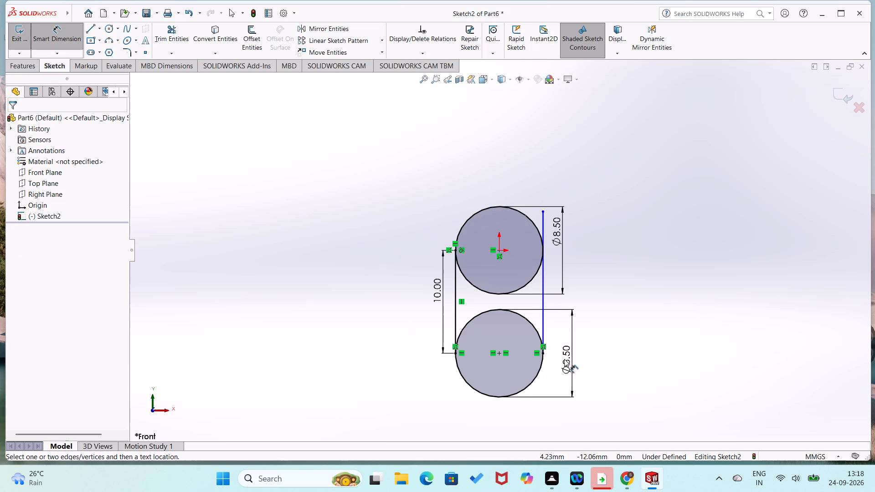
{"action": "left_click", "coordinate": [543, 324]}
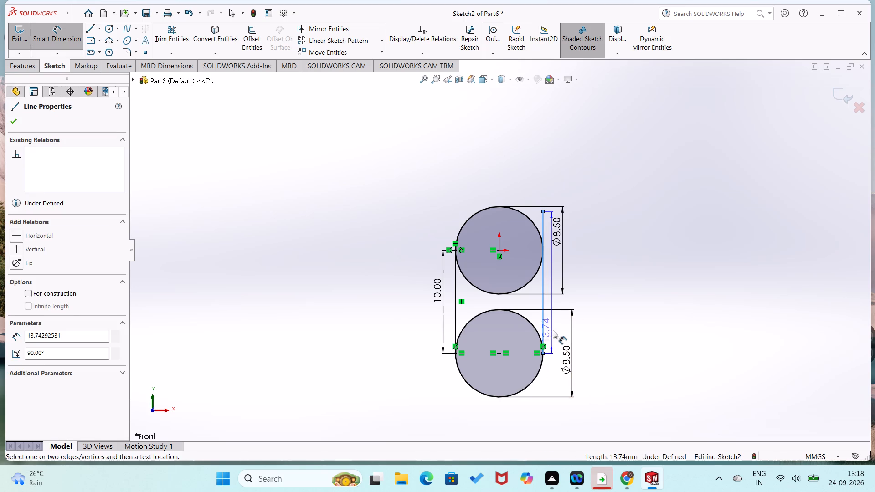
{"action": "left_click", "coordinate": [555, 330]}
{"action": "type", "text": "10"}
{"action": "key", "text": "Return"}
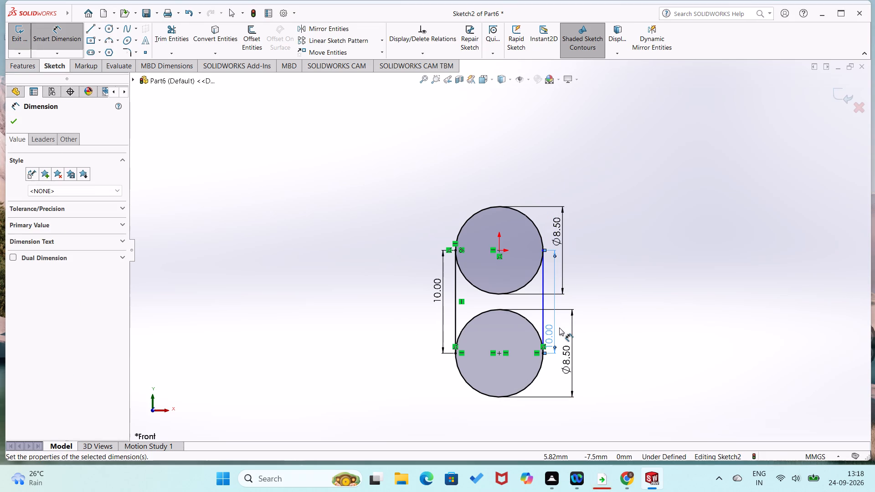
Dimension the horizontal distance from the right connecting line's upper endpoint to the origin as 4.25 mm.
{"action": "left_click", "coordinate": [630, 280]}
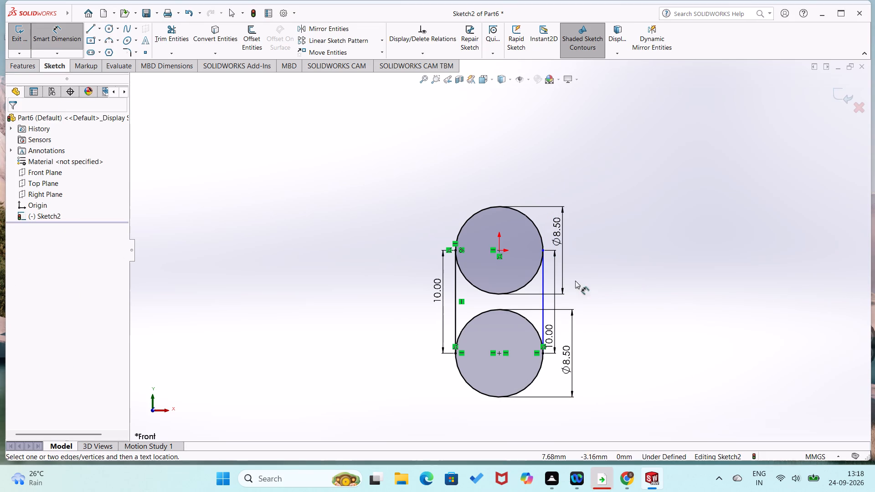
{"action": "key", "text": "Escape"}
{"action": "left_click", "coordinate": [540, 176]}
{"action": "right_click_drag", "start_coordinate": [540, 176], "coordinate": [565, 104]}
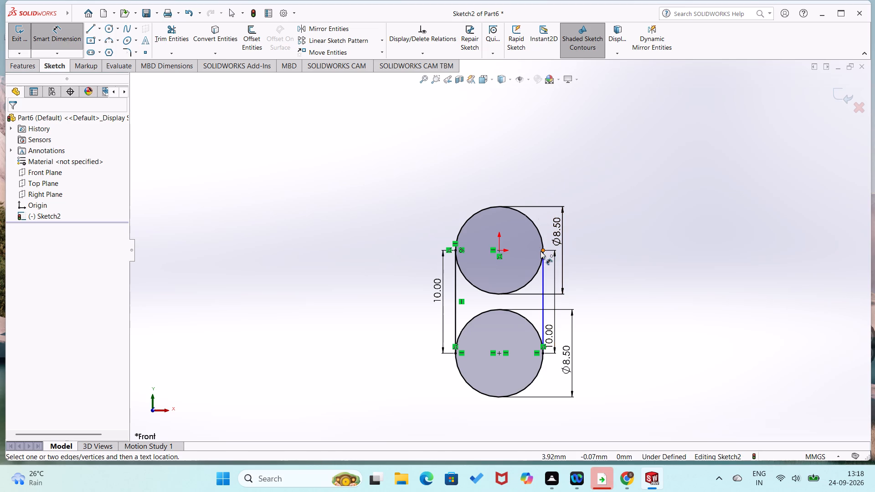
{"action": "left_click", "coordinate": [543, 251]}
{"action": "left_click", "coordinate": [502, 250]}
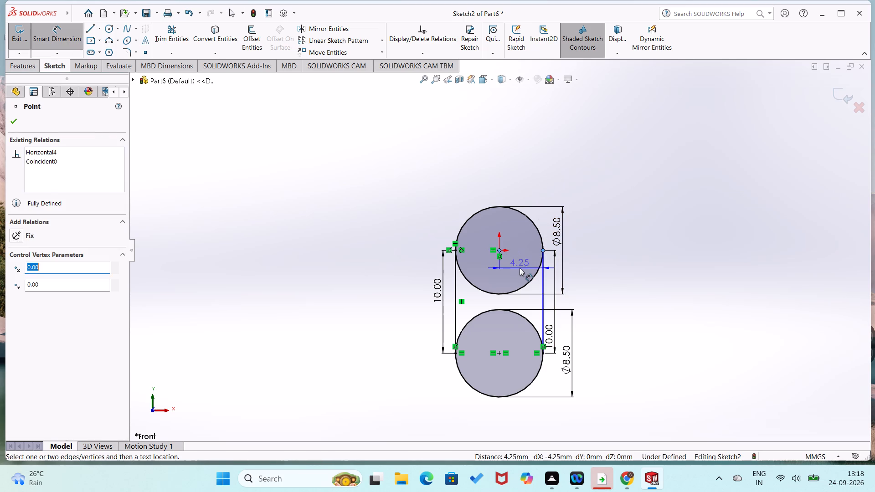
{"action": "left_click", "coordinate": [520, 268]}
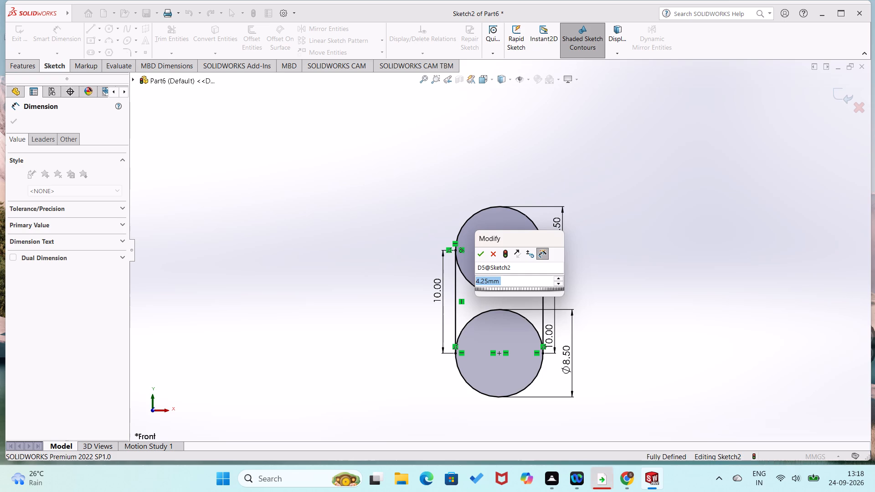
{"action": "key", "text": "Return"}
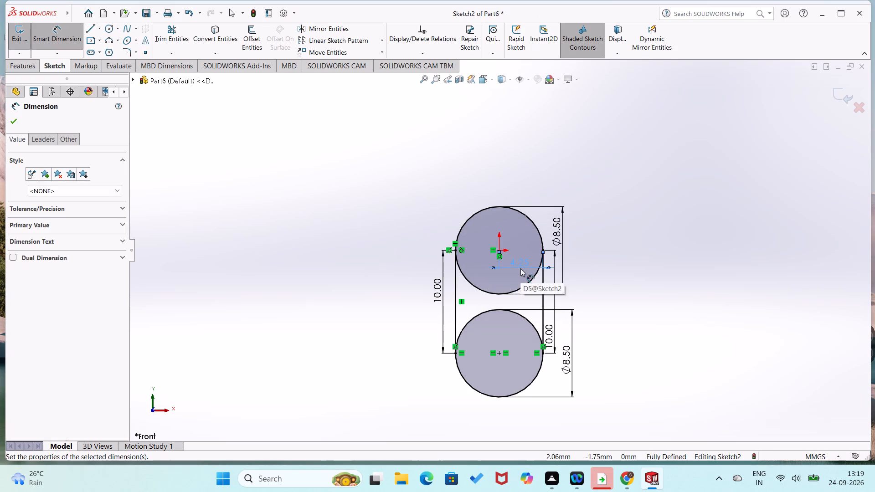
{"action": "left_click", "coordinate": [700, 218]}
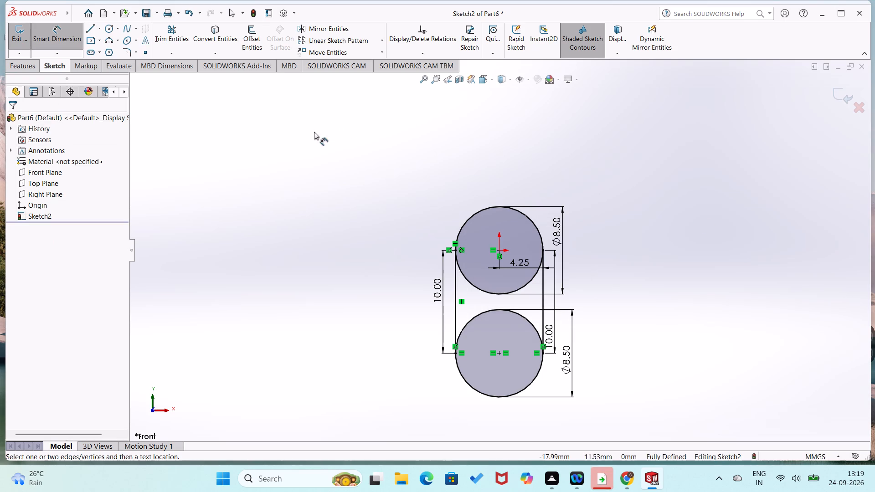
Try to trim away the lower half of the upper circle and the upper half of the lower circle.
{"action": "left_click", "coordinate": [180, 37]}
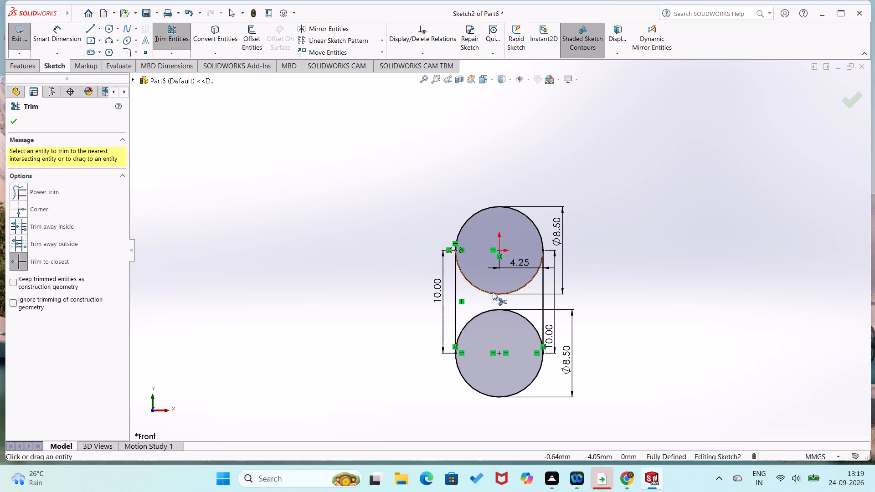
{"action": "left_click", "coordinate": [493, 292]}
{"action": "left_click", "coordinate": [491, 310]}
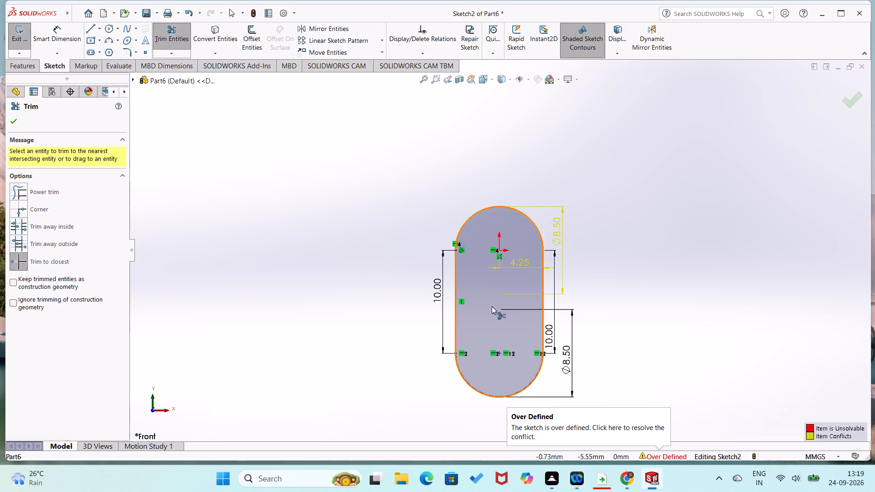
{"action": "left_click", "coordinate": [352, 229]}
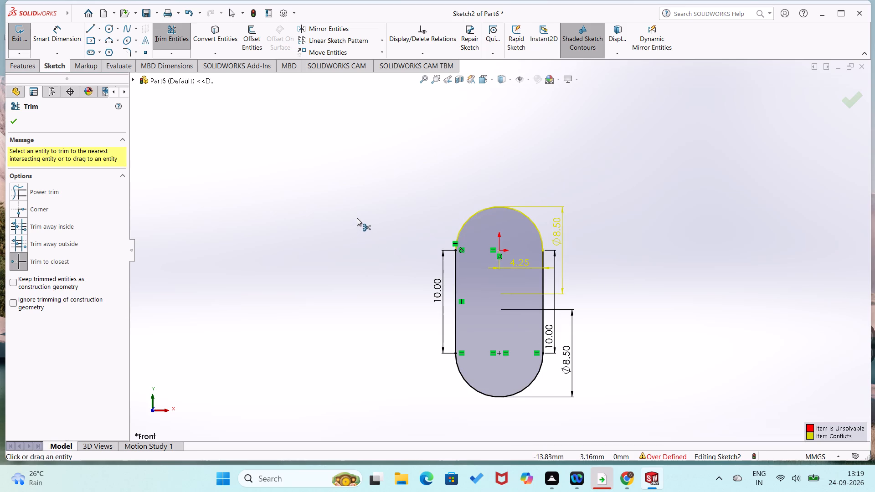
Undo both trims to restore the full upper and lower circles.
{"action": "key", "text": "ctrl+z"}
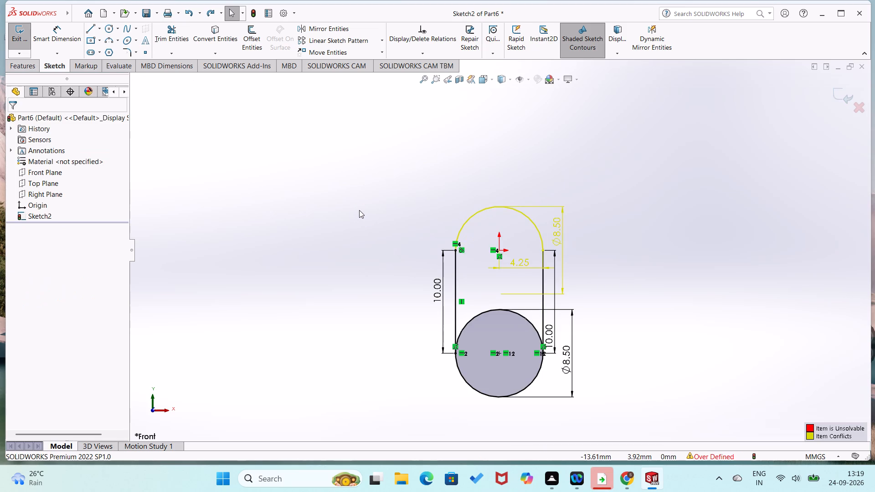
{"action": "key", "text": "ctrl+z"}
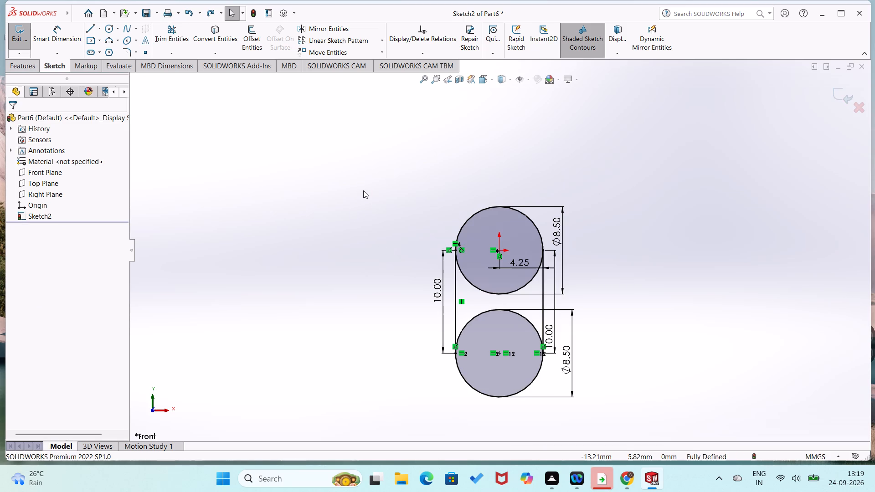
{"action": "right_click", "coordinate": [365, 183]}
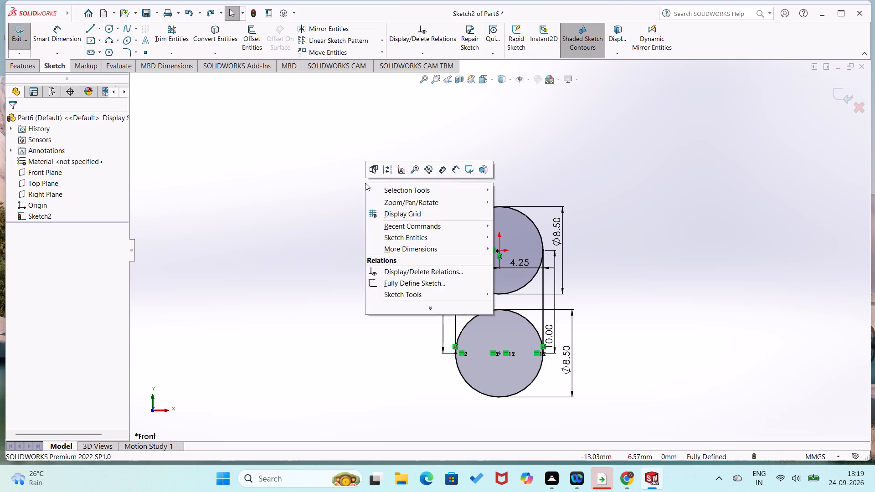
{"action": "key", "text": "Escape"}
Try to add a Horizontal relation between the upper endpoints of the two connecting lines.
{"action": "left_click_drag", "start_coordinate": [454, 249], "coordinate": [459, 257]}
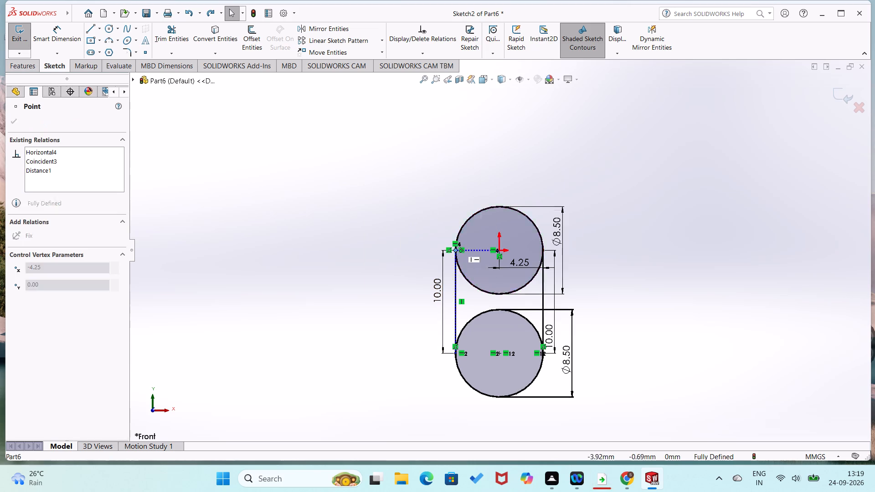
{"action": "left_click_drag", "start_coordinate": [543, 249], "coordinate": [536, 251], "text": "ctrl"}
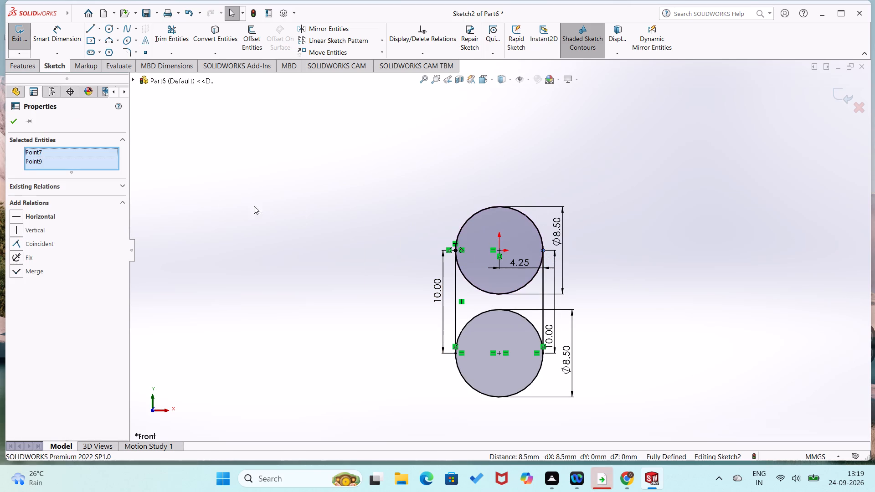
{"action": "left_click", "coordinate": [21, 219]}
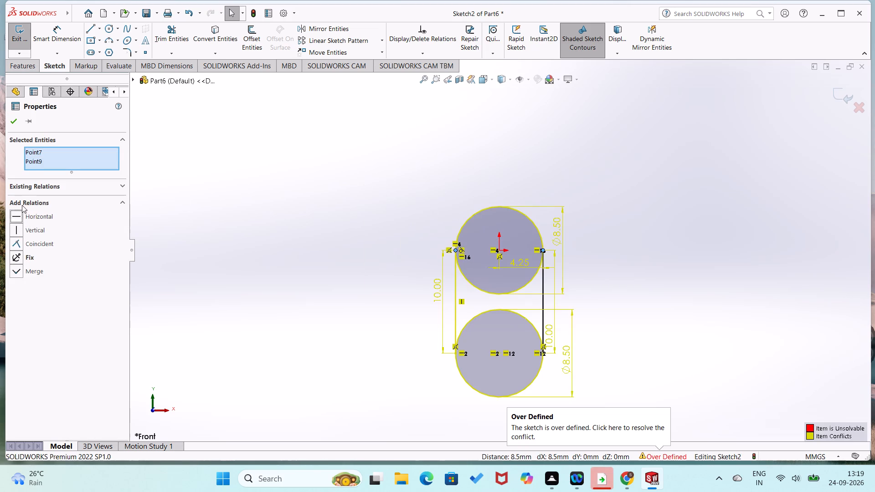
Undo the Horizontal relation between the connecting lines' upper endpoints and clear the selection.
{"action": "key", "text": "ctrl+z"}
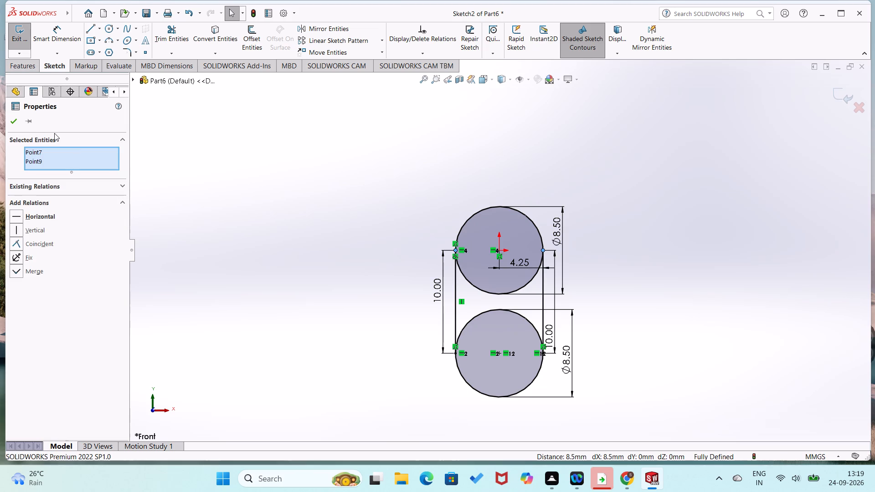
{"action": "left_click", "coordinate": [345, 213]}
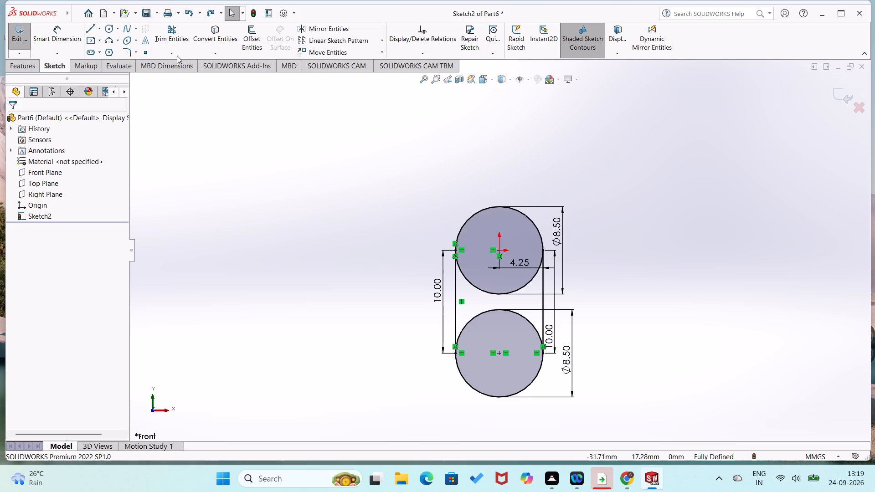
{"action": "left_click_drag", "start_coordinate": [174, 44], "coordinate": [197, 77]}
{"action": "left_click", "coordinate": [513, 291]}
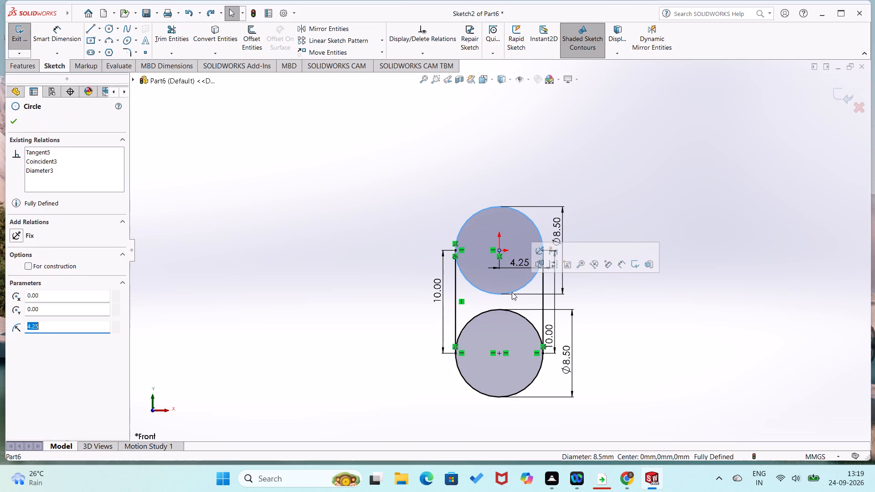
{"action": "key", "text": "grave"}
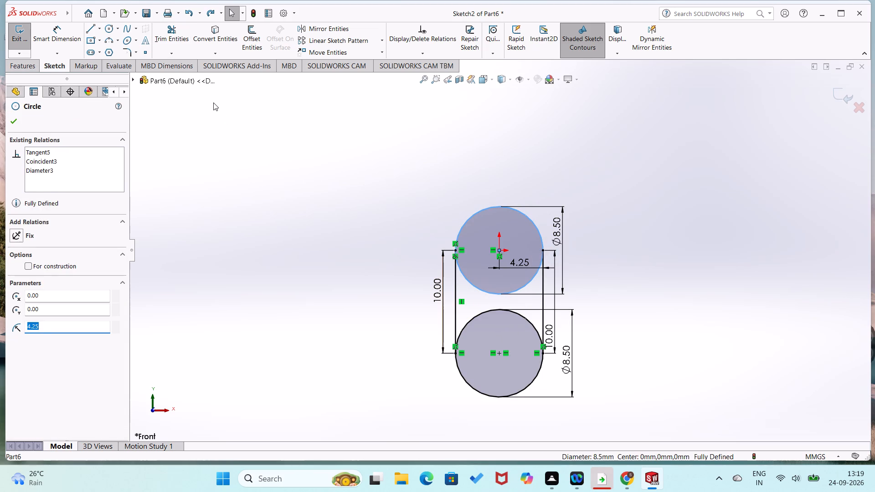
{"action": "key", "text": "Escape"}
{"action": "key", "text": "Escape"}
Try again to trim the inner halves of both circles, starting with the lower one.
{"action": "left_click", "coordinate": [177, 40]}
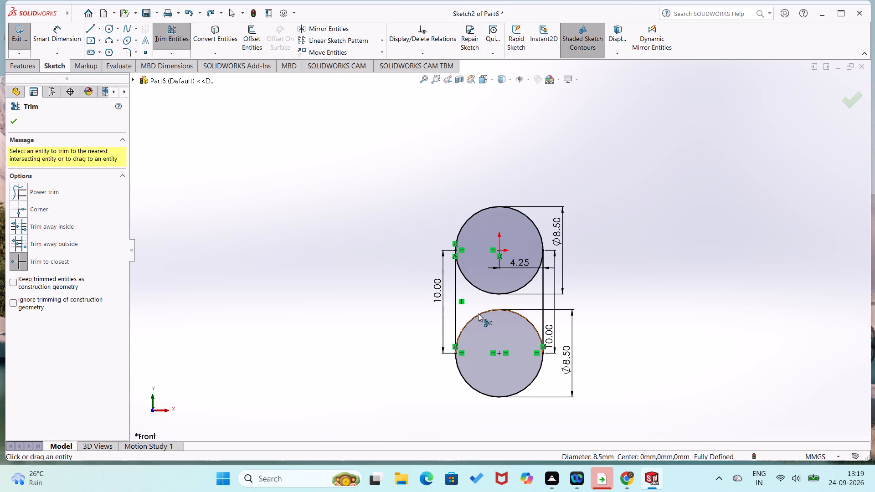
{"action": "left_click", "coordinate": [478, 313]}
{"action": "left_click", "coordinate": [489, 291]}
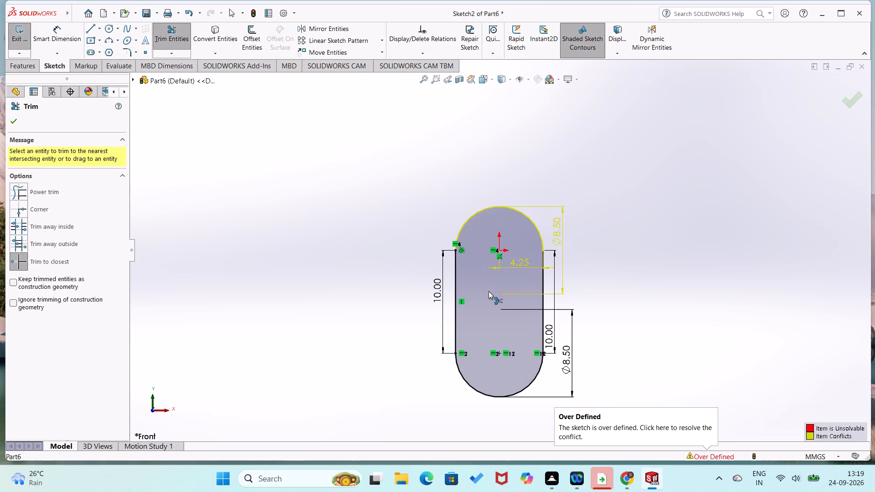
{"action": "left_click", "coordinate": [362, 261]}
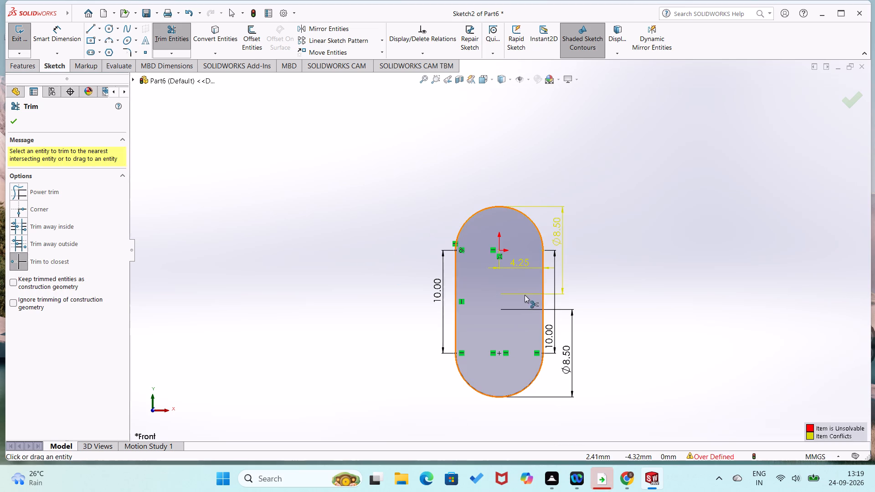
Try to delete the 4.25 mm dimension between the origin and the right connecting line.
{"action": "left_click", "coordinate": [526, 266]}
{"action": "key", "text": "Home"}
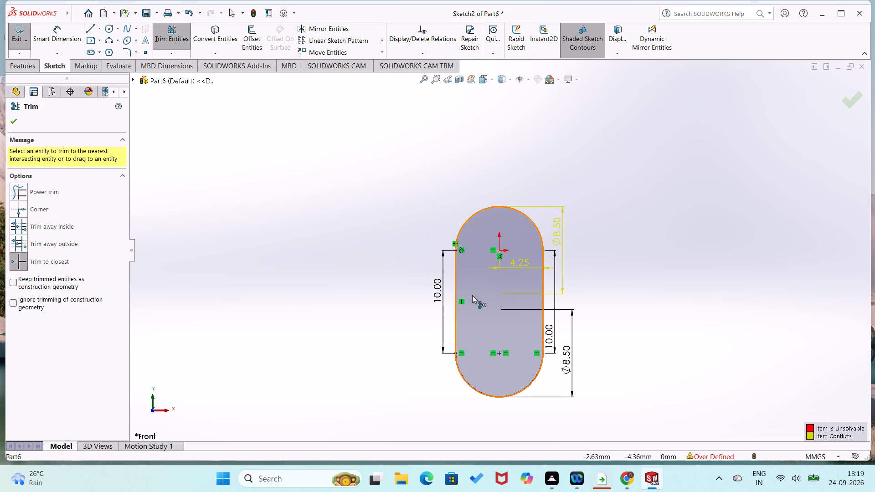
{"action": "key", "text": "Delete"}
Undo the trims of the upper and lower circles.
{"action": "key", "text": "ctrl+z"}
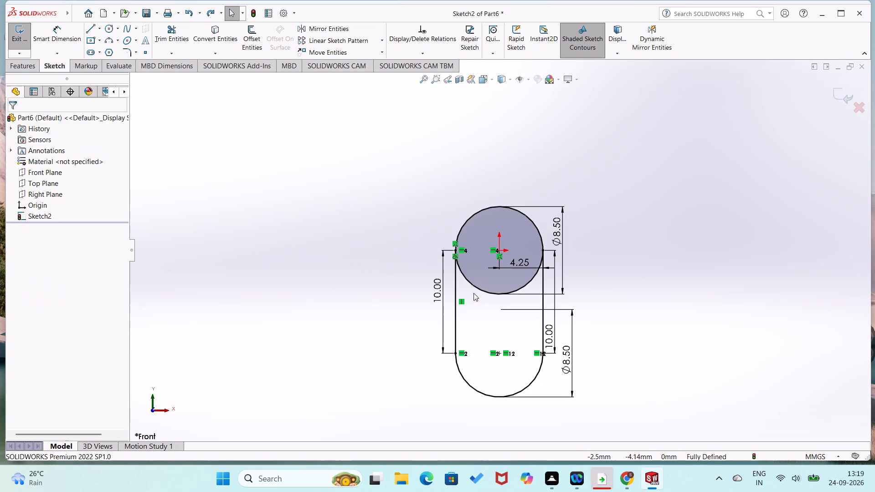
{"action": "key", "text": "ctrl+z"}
Delete the upper circle centred on the origin.
{"action": "left_click", "coordinate": [538, 268]}
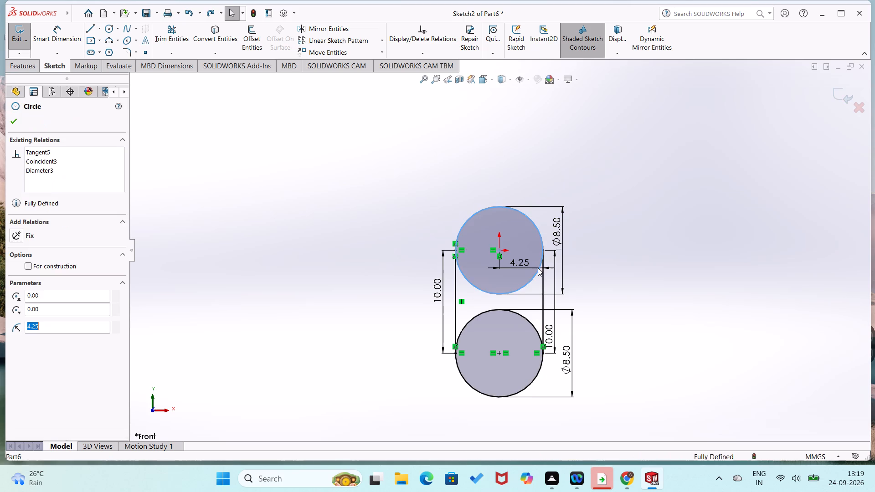
{"action": "key", "text": "Delete"}
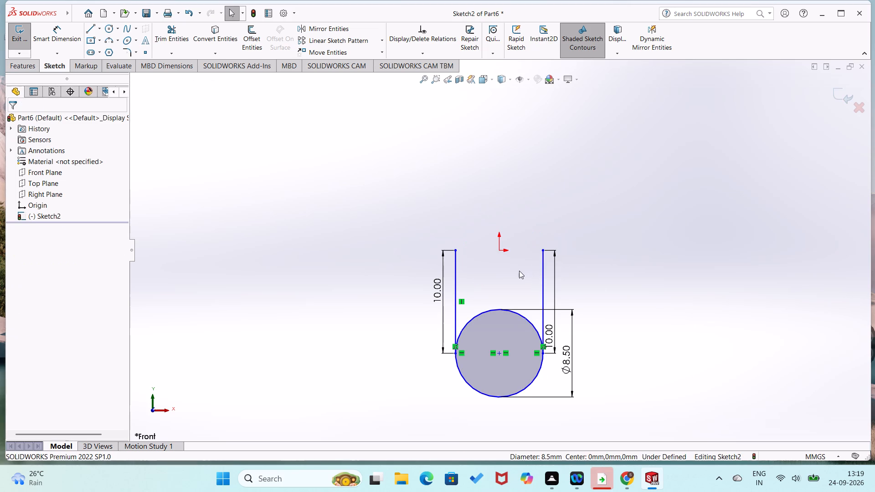
Sketch a circle of about 4.25 mm radius centred on the origin, passing through the left connecting line's upper endpoint.
{"action": "right_click_drag", "start_coordinate": [481, 241], "coordinate": [588, 188]}
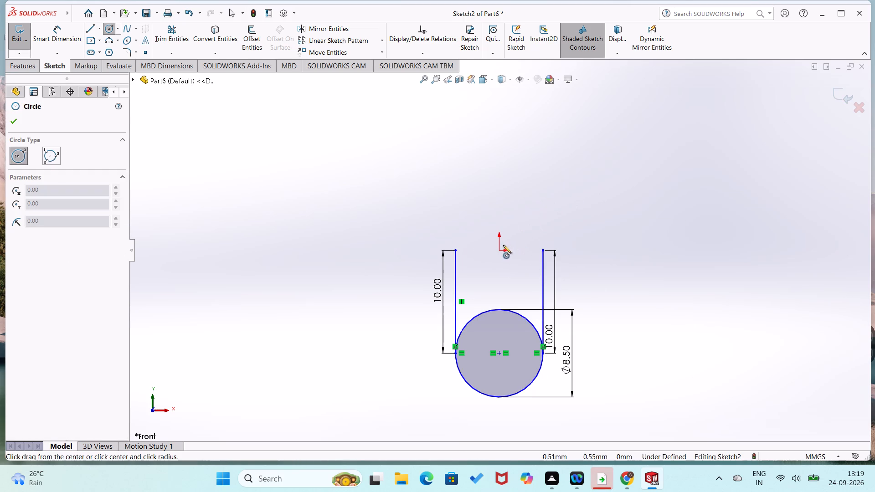
{"action": "left_click", "coordinate": [499, 251]}
{"action": "left_click", "coordinate": [457, 249]}
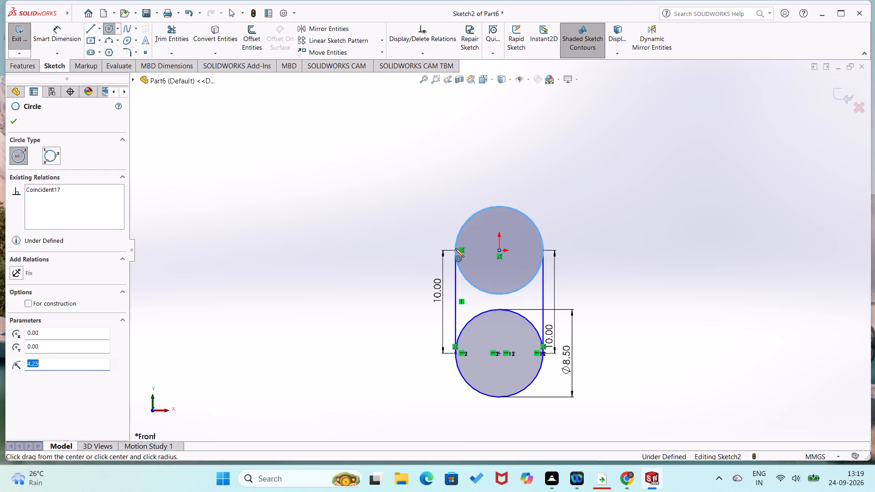
Dimension the new upper circle's diameter as 8.5 mm, placing the dimension above the circle.
{"action": "right_click_drag", "start_coordinate": [443, 230], "coordinate": [468, 152]}
{"action": "left_click", "coordinate": [478, 210]}
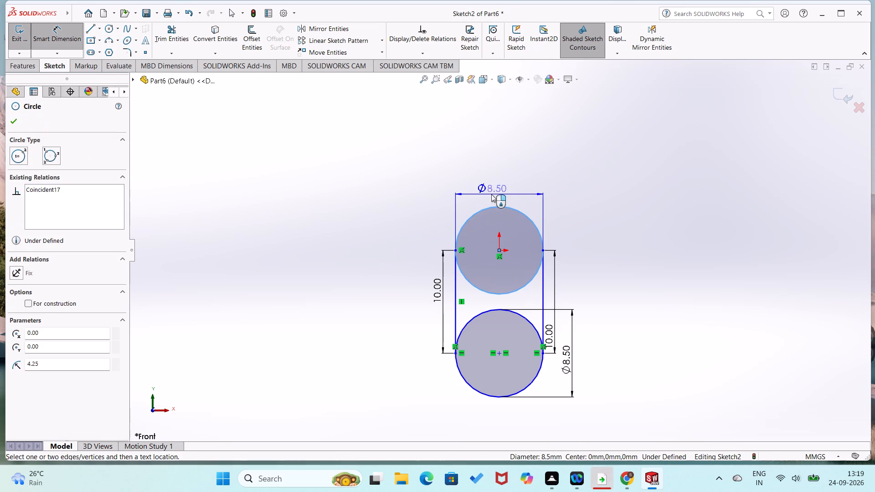
{"action": "left_click", "coordinate": [492, 194]}
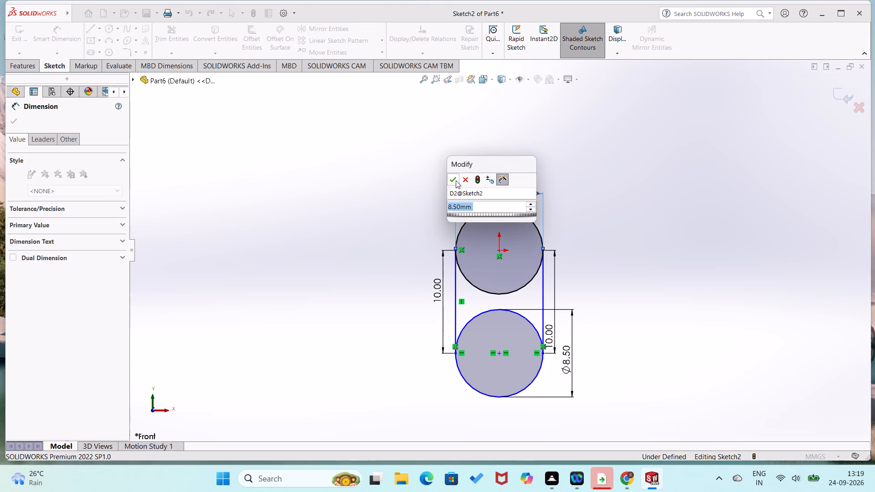
{"action": "left_click", "coordinate": [456, 180]}
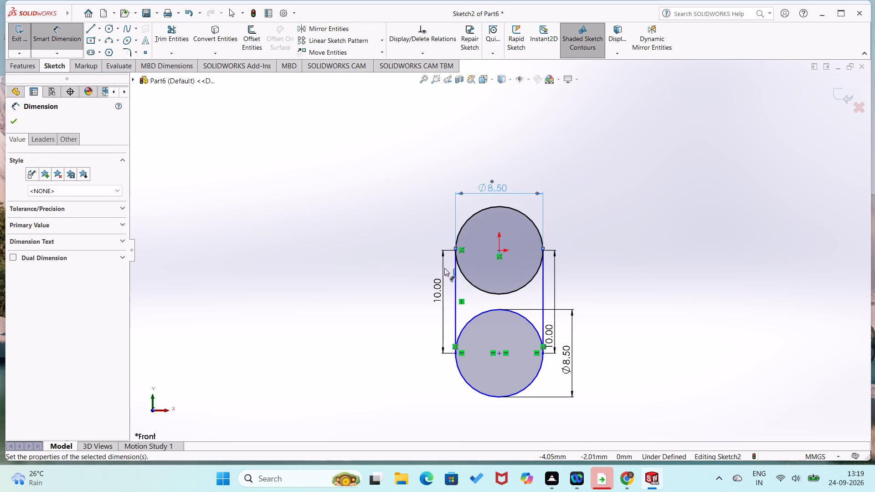
{"action": "left_click", "coordinate": [346, 224]}
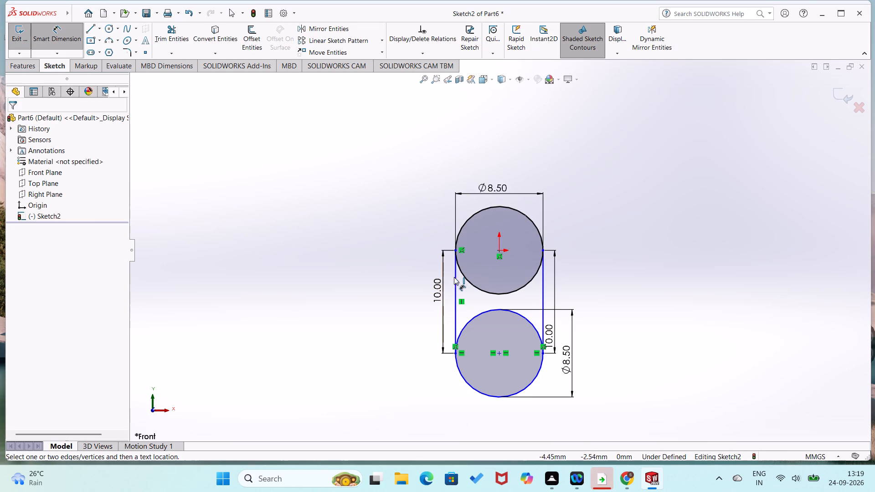
Dimension the horizontal distance from the left connecting line to the origin as 4.25 mm.
{"action": "left_click", "coordinate": [456, 277]}
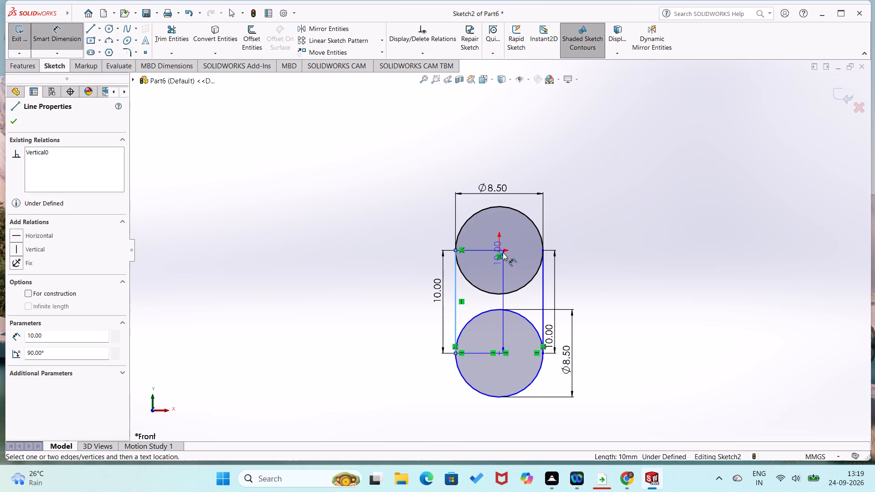
{"action": "left_click", "coordinate": [499, 250]}
{"action": "left_click", "coordinate": [490, 263]}
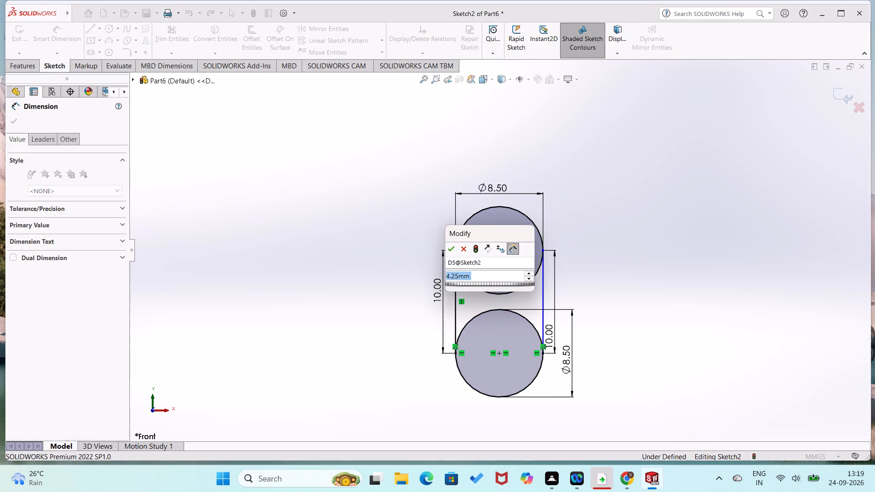
{"action": "left_click", "coordinate": [456, 245]}
{"action": "left_click", "coordinate": [416, 242]}
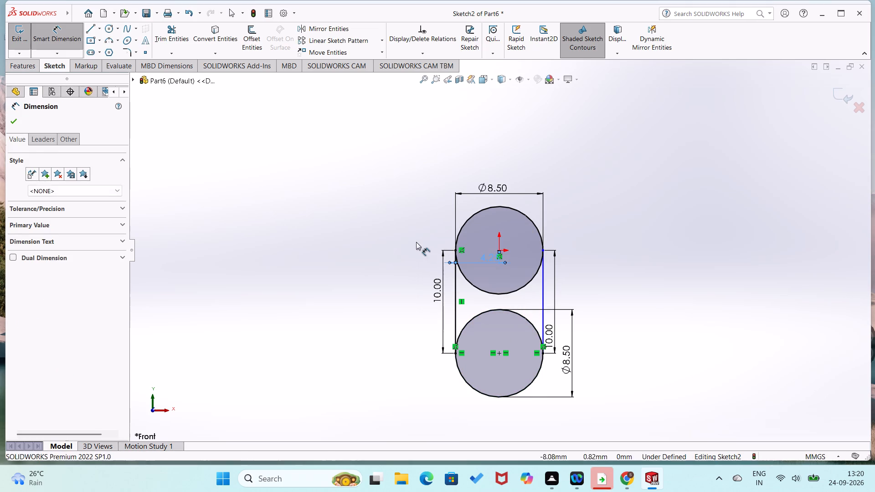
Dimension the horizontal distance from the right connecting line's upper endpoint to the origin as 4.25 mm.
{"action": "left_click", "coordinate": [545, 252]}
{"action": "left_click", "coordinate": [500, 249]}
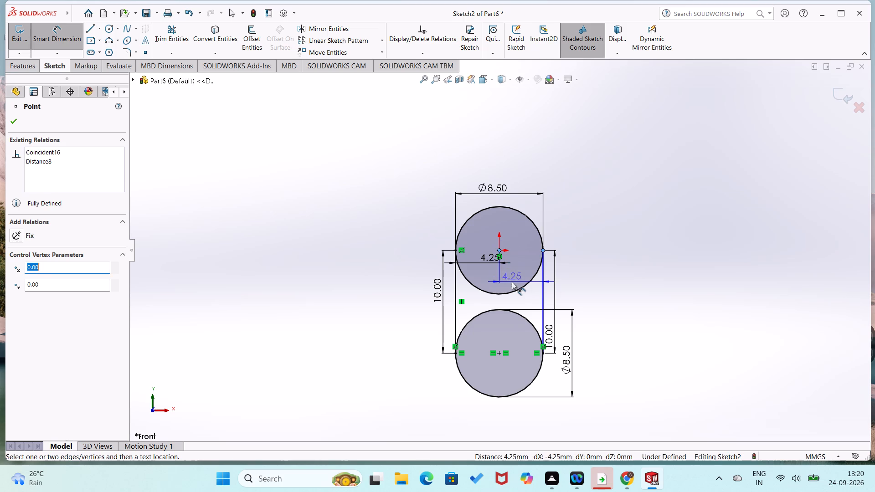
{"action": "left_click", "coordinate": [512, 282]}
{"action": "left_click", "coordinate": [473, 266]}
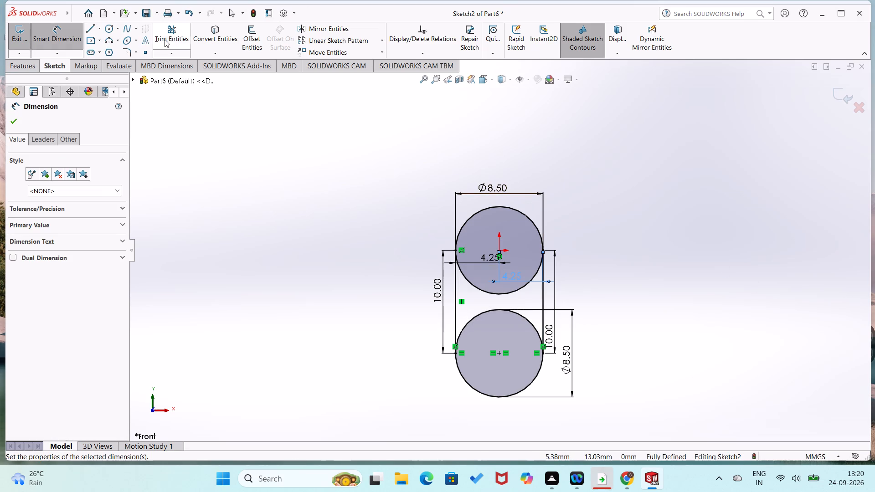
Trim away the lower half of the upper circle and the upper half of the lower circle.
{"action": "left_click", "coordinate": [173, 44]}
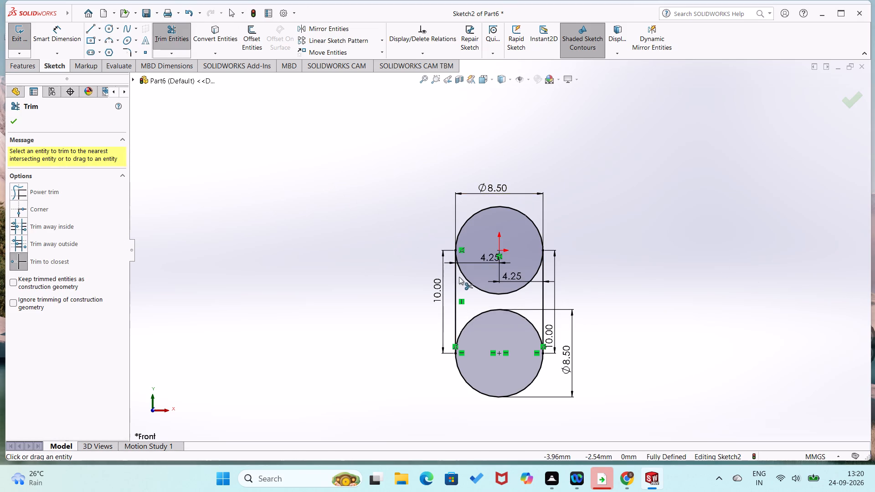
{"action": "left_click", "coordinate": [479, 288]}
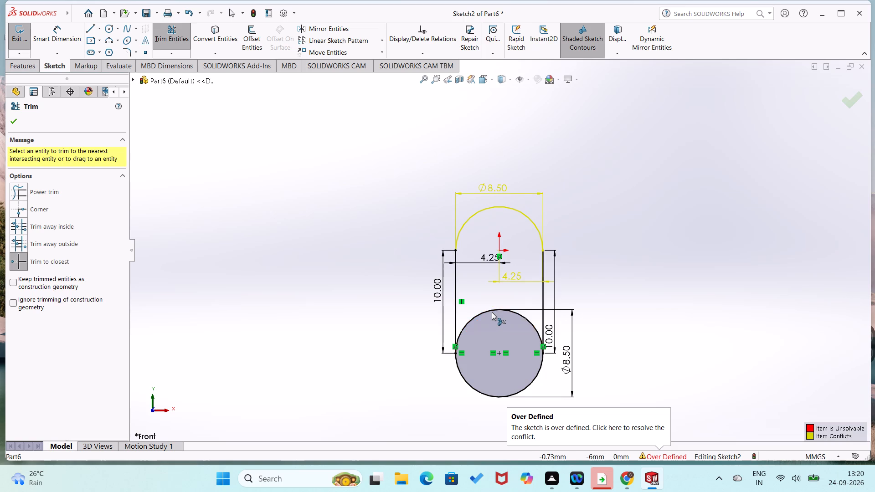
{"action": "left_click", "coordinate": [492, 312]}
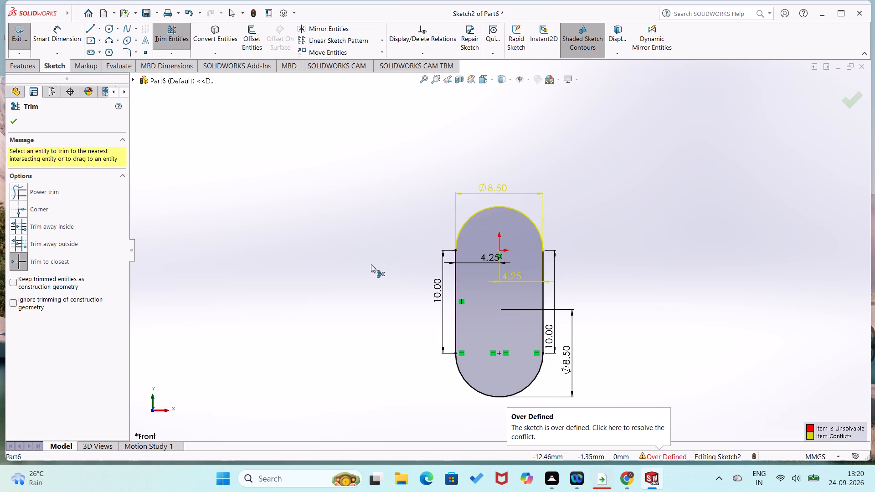
Close the current part without saving it.
{"action": "left_click", "coordinate": [869, 67]}
{"action": "left_click", "coordinate": [862, 68]}
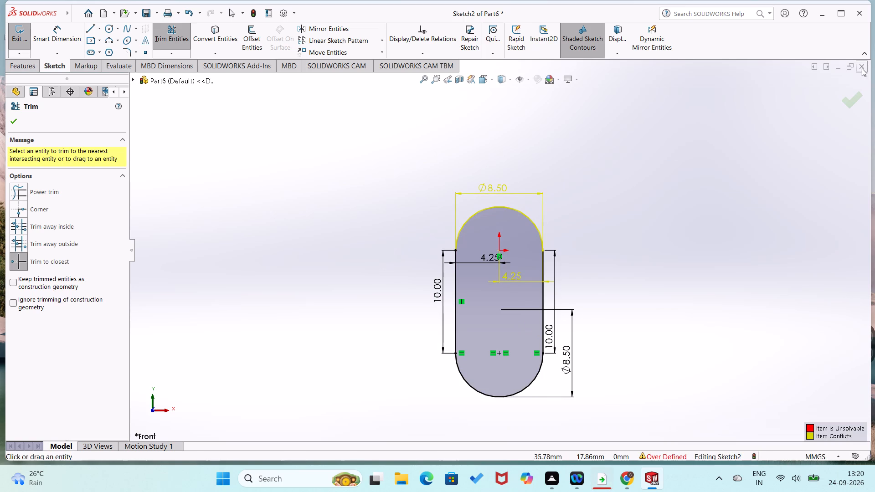
{"action": "left_click", "coordinate": [395, 249]}
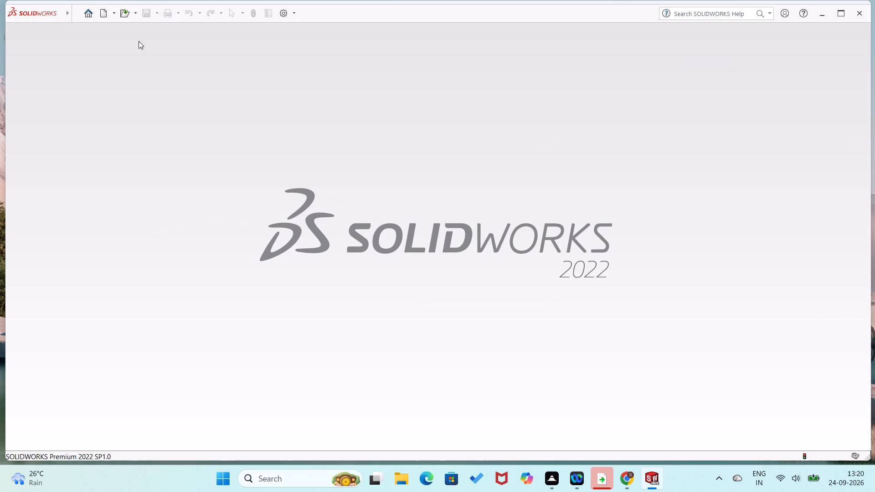
Create a new part document.
{"action": "left_click", "coordinate": [91, 17]}
{"action": "left_click", "coordinate": [252, 135]}
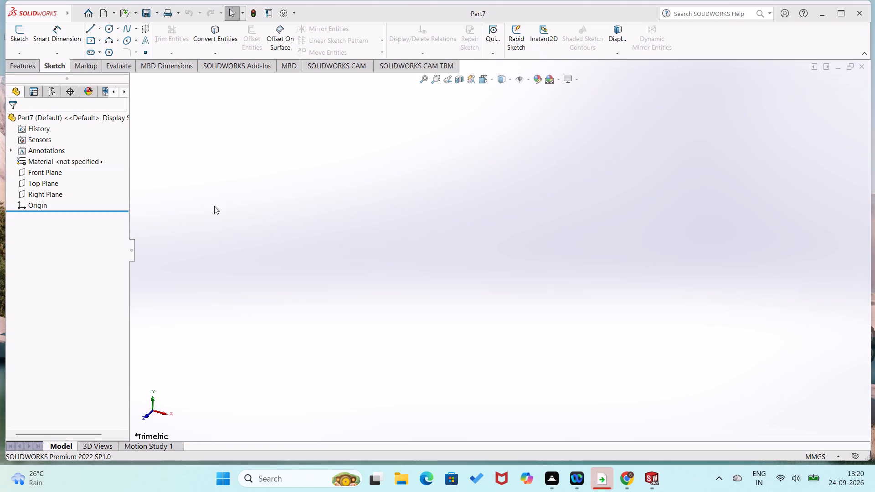
Start a sketch on the Front Plane and draw a vertical line about 58 mm long upward from the origin.
{"action": "left_click", "coordinate": [56, 174]}
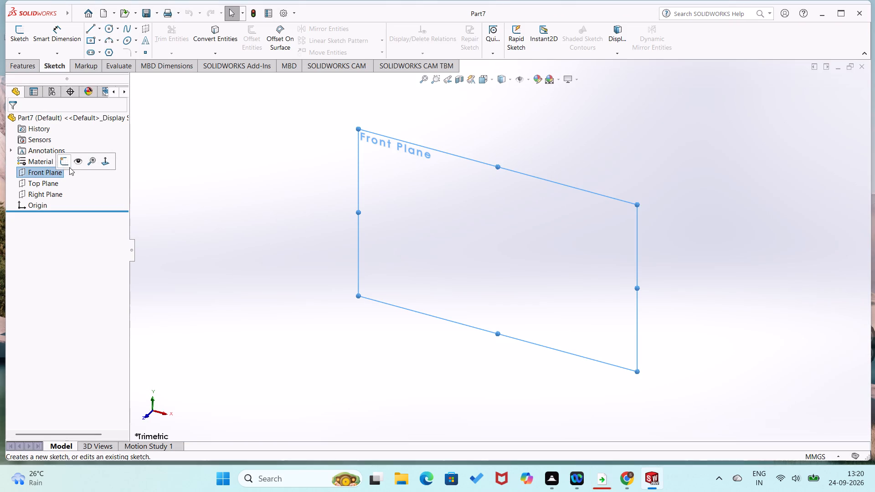
{"action": "left_click", "coordinate": [68, 164]}
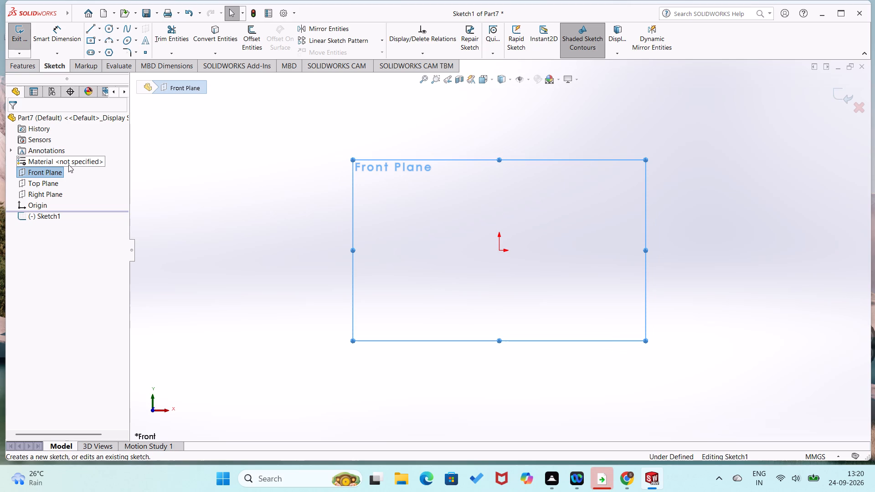
{"action": "right_click_drag", "start_coordinate": [491, 246], "coordinate": [437, 264]}
{"action": "left_click", "coordinate": [498, 251]}
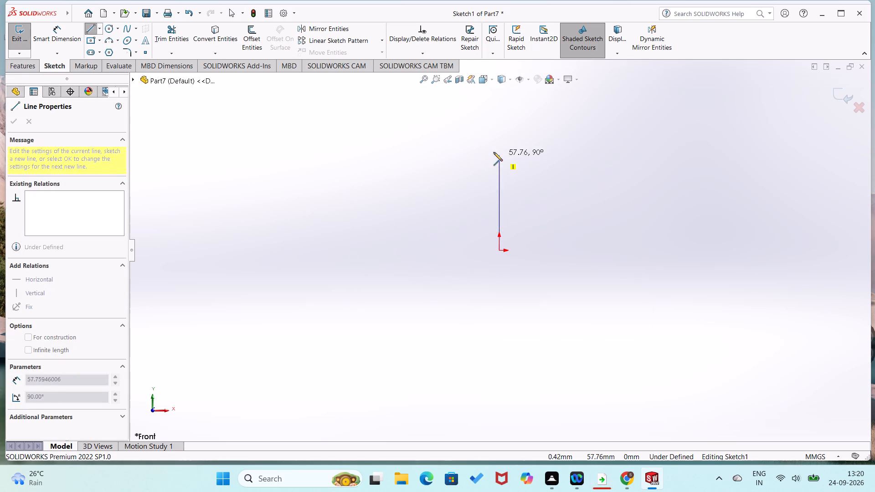
{"action": "left_click", "coordinate": [498, 152]}
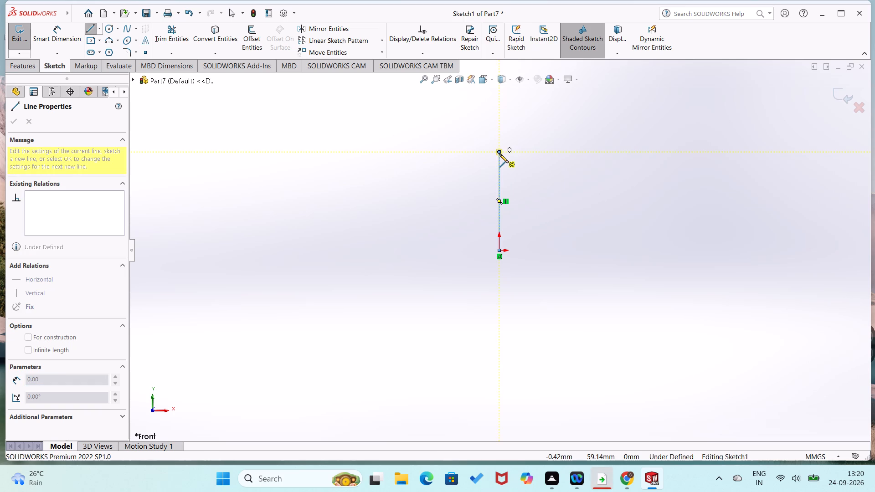
Dimension the vertical line's length as 10 mm, placing the dimension to the right of the line.
{"action": "right_click_drag", "start_coordinate": [512, 169], "coordinate": [541, 124]}
{"action": "left_click", "coordinate": [499, 193]}
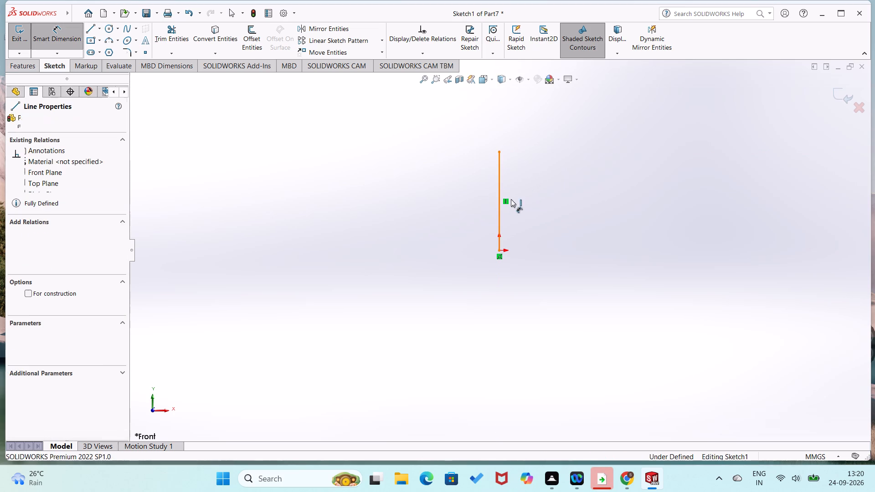
{"action": "left_click", "coordinate": [523, 200]}
{"action": "type", "text": "10"}
{"action": "key", "text": "Return"}
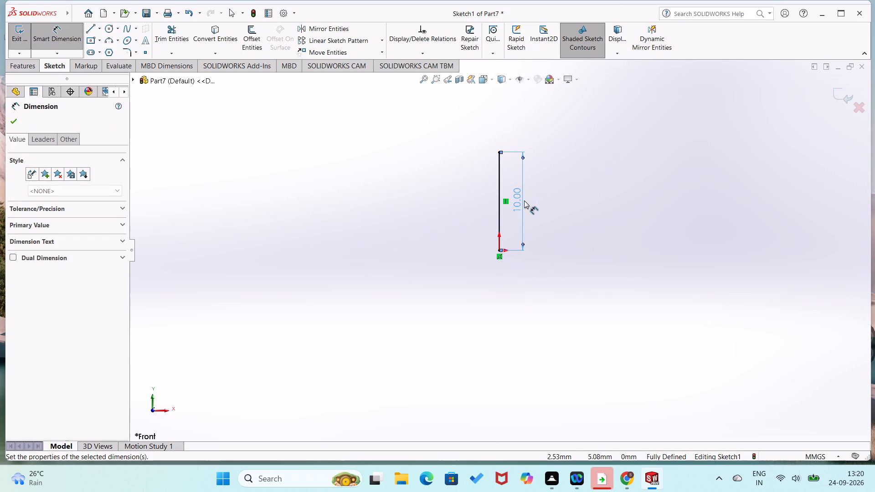
{"action": "left_click", "coordinate": [561, 212]}
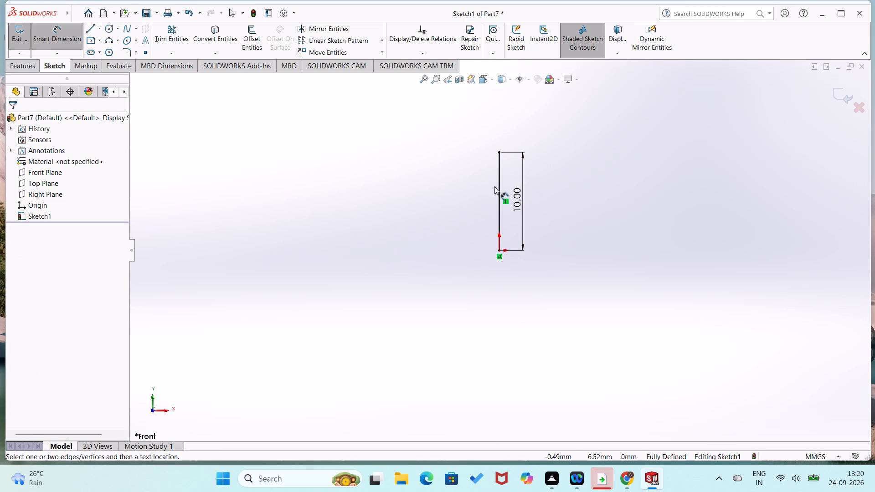
Convert the 10 mm vertical line to construction geometry.
{"action": "right_click", "coordinate": [494, 186]}
{"action": "left_click", "coordinate": [517, 168]}
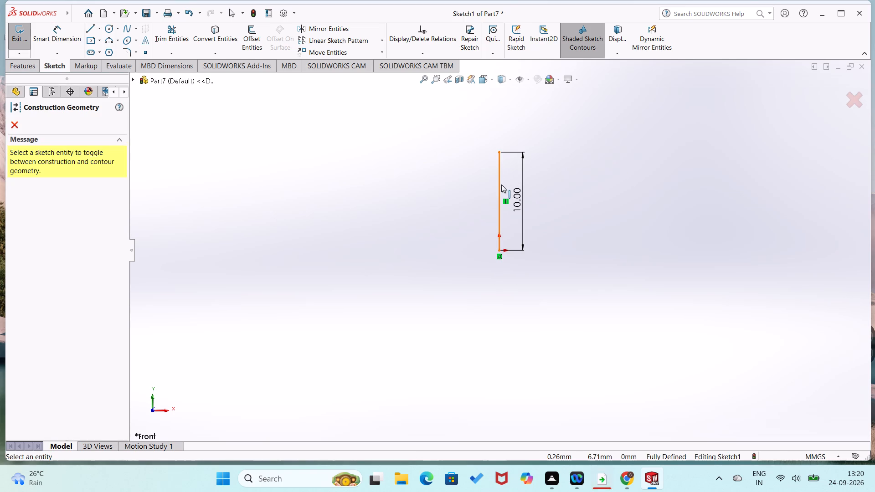
{"action": "left_click", "coordinate": [500, 186]}
{"action": "left_click", "coordinate": [471, 190]}
Sketch circles of about 3.2 mm radius at the construction line's upper endpoint and about 3.4 mm radius at the origin.
{"action": "right_click_drag", "start_coordinate": [469, 191], "coordinate": [559, 181]}
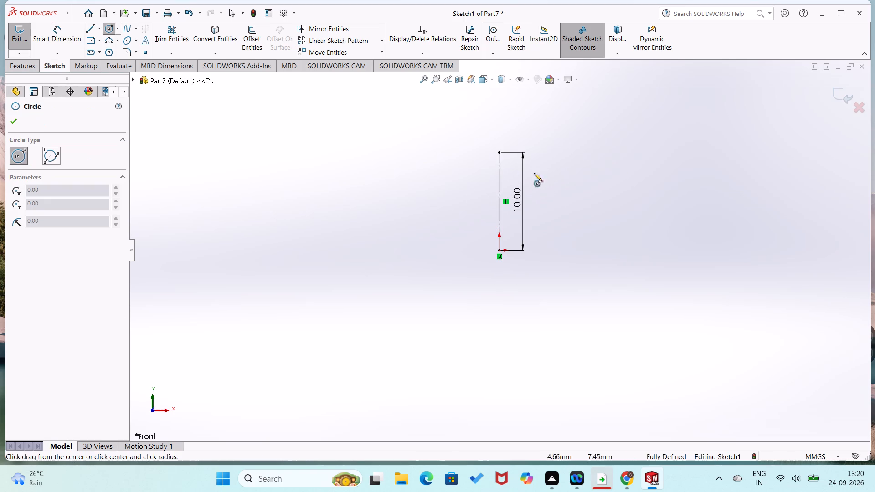
{"action": "left_click", "coordinate": [500, 152]}
{"action": "left_click", "coordinate": [501, 184]}
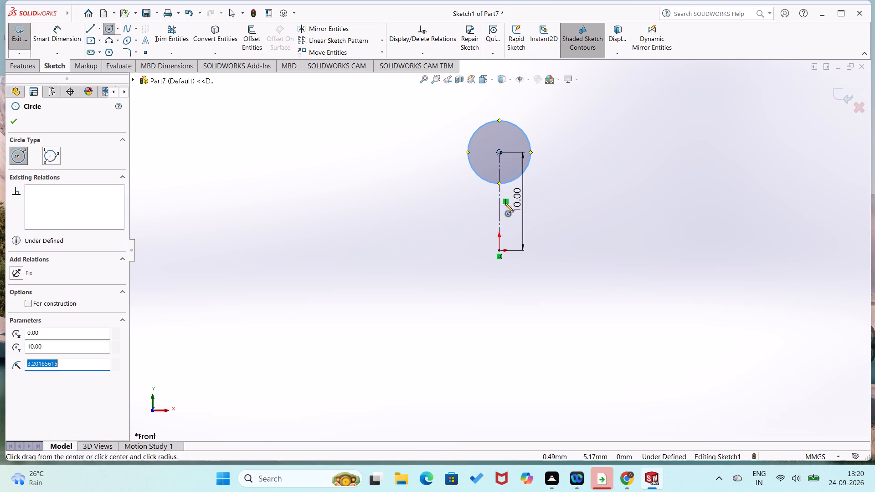
{"action": "left_click", "coordinate": [498, 249]}
{"action": "left_click", "coordinate": [508, 282]}
Dimension the diameter of the lower circle centred on the origin as 8.5 mm.
{"action": "right_click_drag", "start_coordinate": [536, 283], "coordinate": [556, 219]}
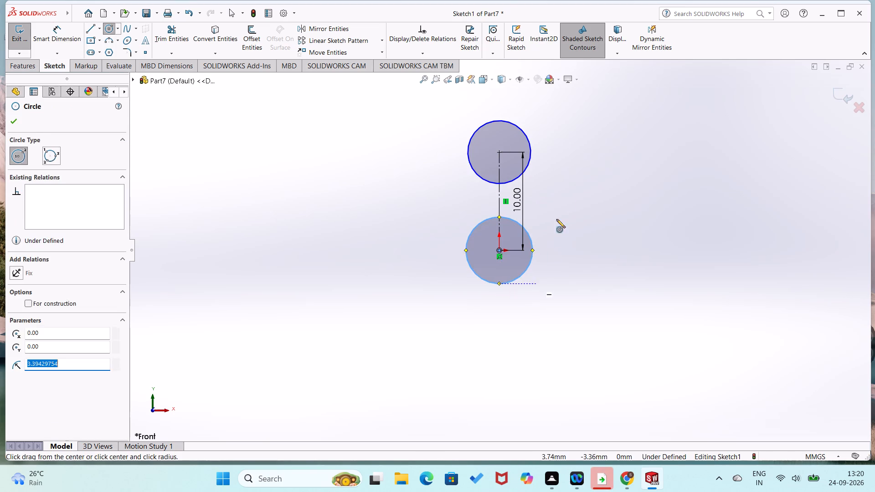
{"action": "right_click_drag", "start_coordinate": [556, 219], "coordinate": [566, 195]}
{"action": "left_click_drag", "start_coordinate": [533, 252], "coordinate": [540, 258]}
{"action": "left_click", "coordinate": [546, 264]}
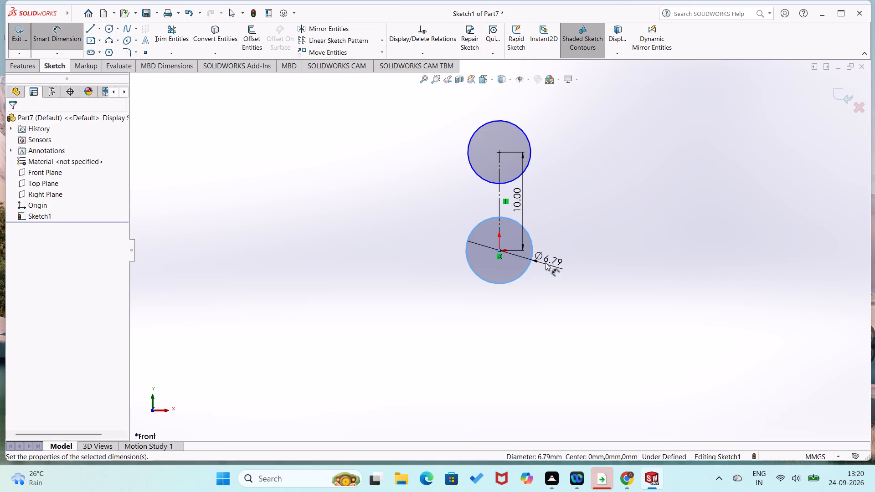
{"action": "type", "text": "8."}
{"action": "key", "text": "5"}
{"action": "key", "text": "Return"}
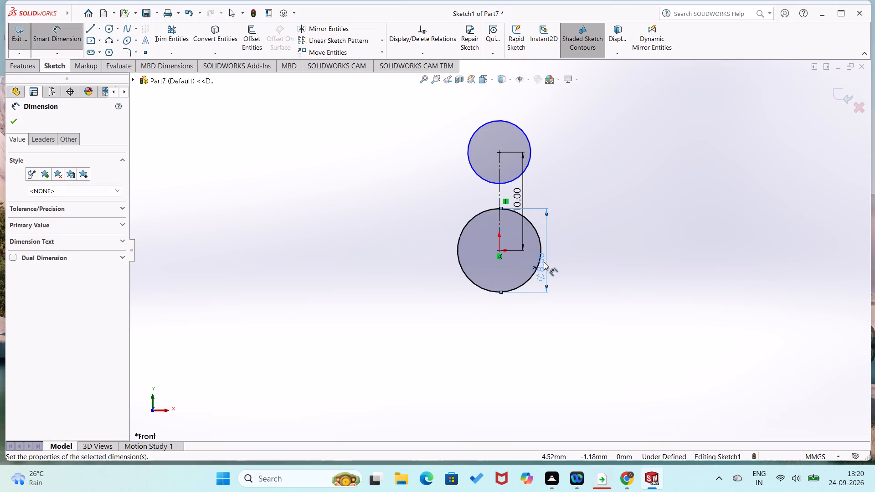
Dimension the upper circle's diameter as 8 mm, placing the dimension to the right of the circle.
{"action": "left_click", "coordinate": [532, 156]}
{"action": "left_click", "coordinate": [546, 157]}
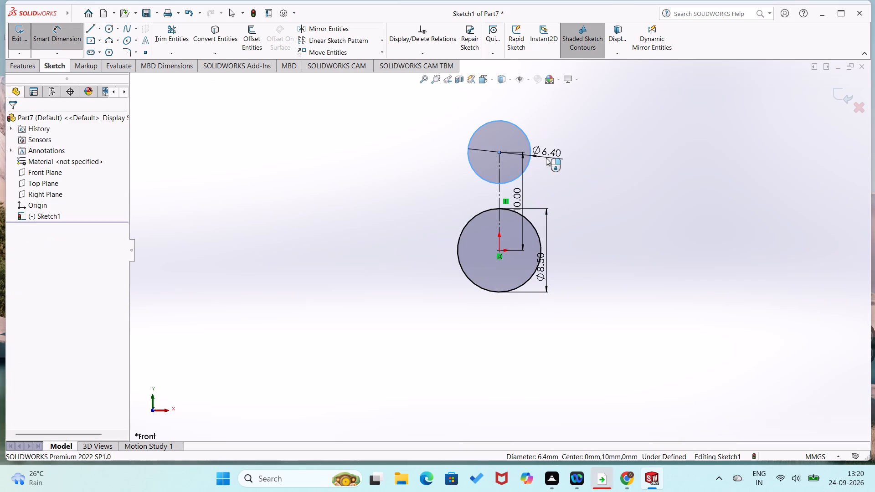
{"action": "key", "text": "8"}
{"action": "key", "text": "Return"}
{"action": "key", "text": "5"}
{"action": "key", "text": "Return"}
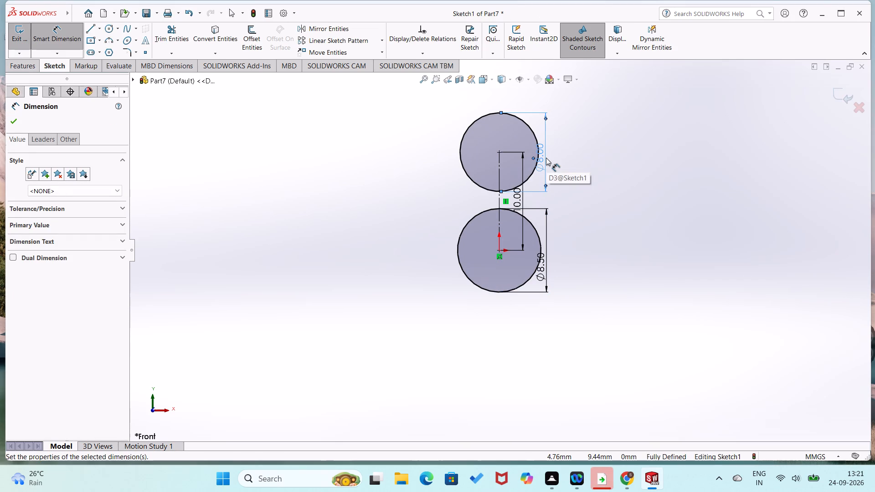
{"action": "left_click_drag", "start_coordinate": [571, 171], "coordinate": [576, 175]}
Sketch two side lines about 10 mm long joining the circles' left quadrant points and their right quadrant points.
{"action": "right_click_drag", "start_coordinate": [583, 179], "coordinate": [521, 246]}
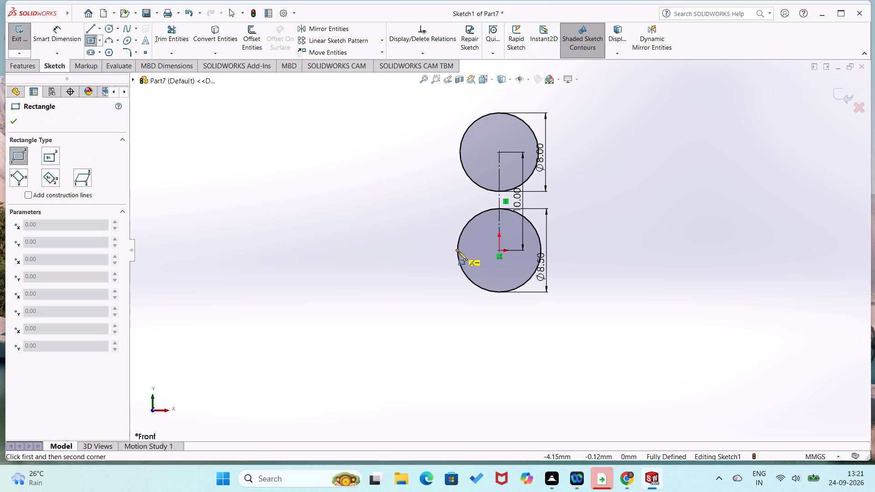
{"action": "right_click_drag", "start_coordinate": [429, 226], "coordinate": [327, 201]}
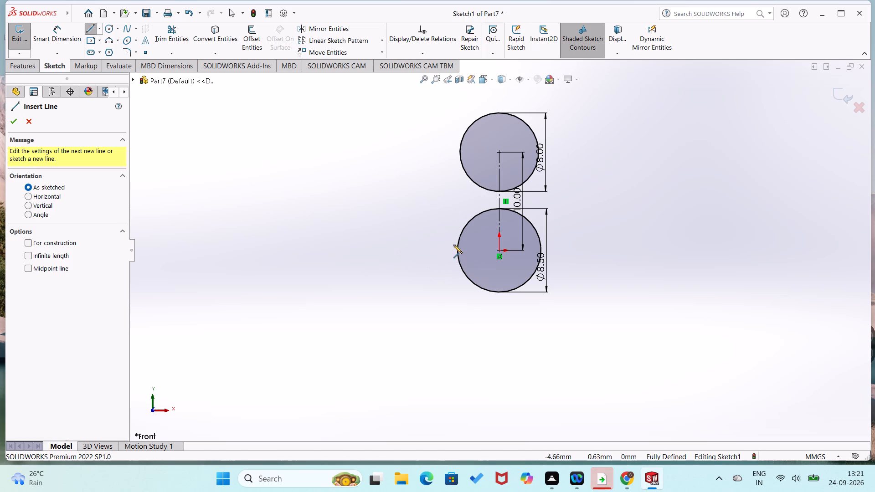
{"action": "left_click", "coordinate": [458, 251]}
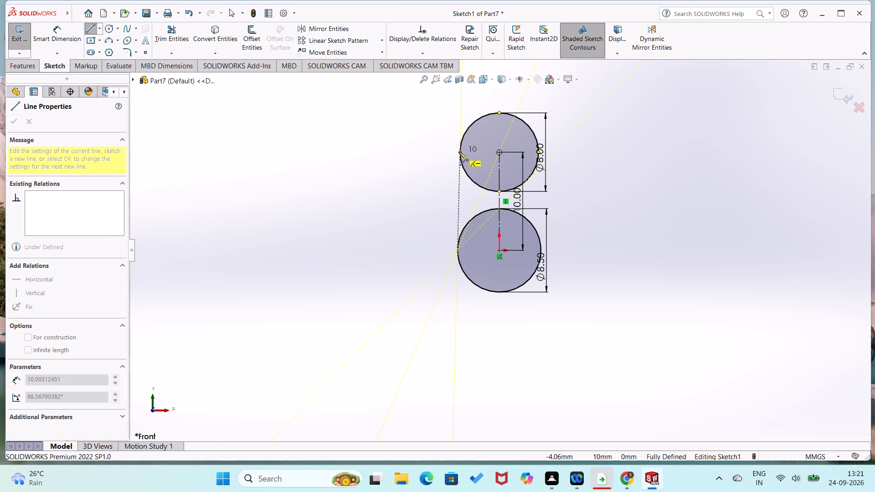
{"action": "left_click", "coordinate": [459, 152]}
{"action": "right_click_drag", "start_coordinate": [414, 178], "coordinate": [436, 101]}
{"action": "right_click_drag", "start_coordinate": [643, 249], "coordinate": [582, 281]}
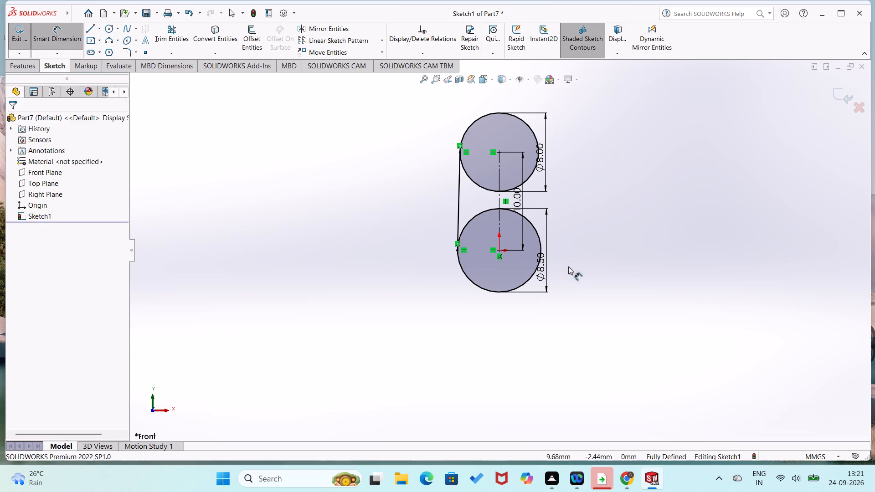
{"action": "left_click", "coordinate": [542, 249]}
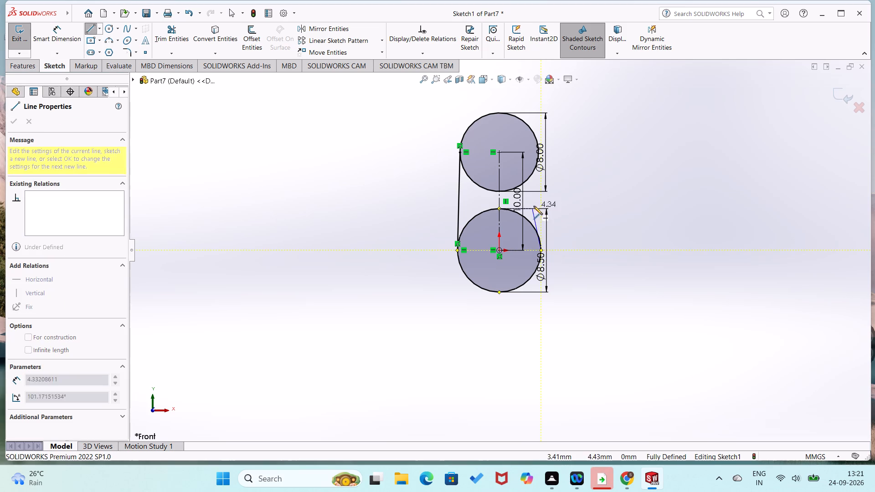
{"action": "left_click", "coordinate": [539, 151]}
{"action": "right_click_drag", "start_coordinate": [608, 240], "coordinate": [640, 149]}
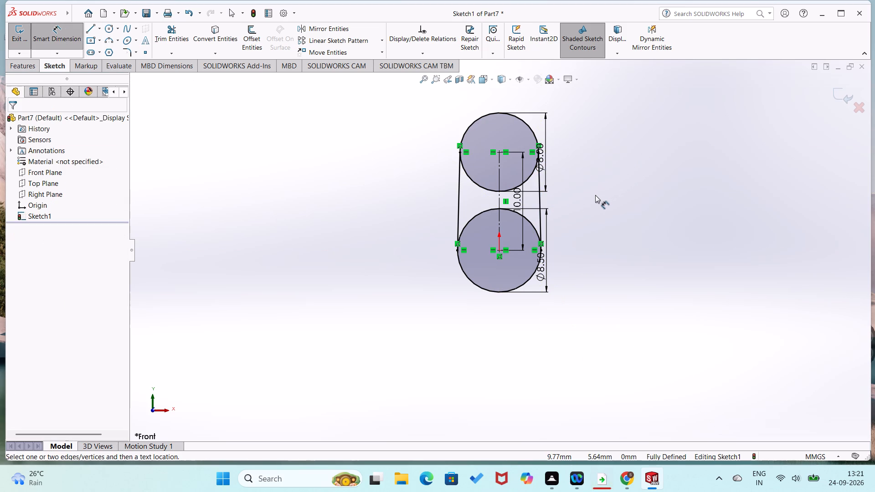
Trim away the upper circle's lower half and the lower circle's upper half, leaving a closed slot outline.
{"action": "left_click", "coordinate": [184, 41]}
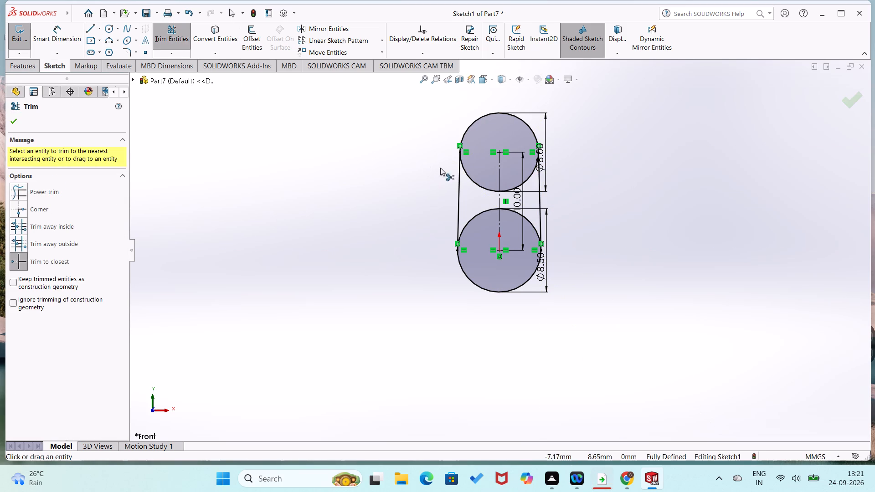
{"action": "left_click", "coordinate": [468, 176]}
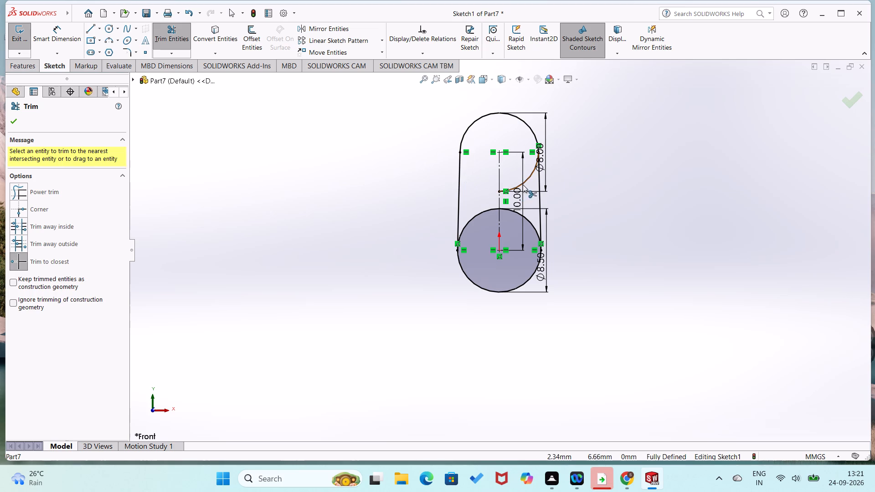
{"action": "left_click", "coordinate": [523, 179]}
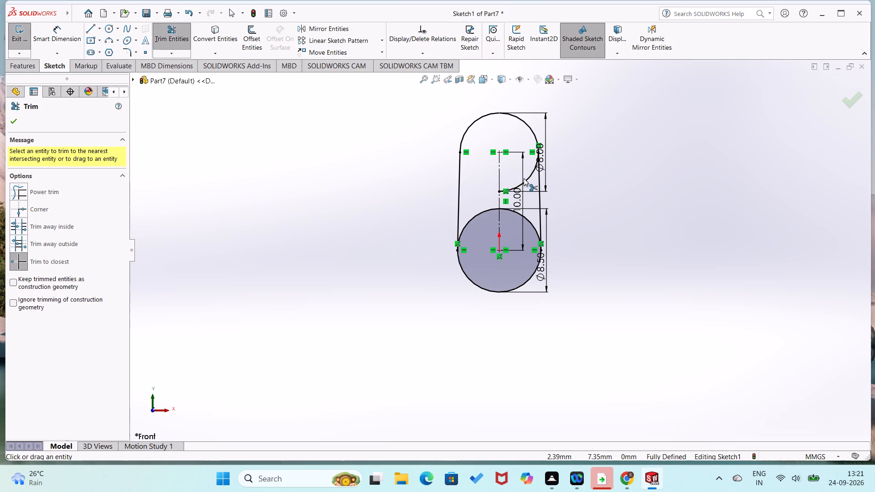
{"action": "left_click", "coordinate": [525, 178]}
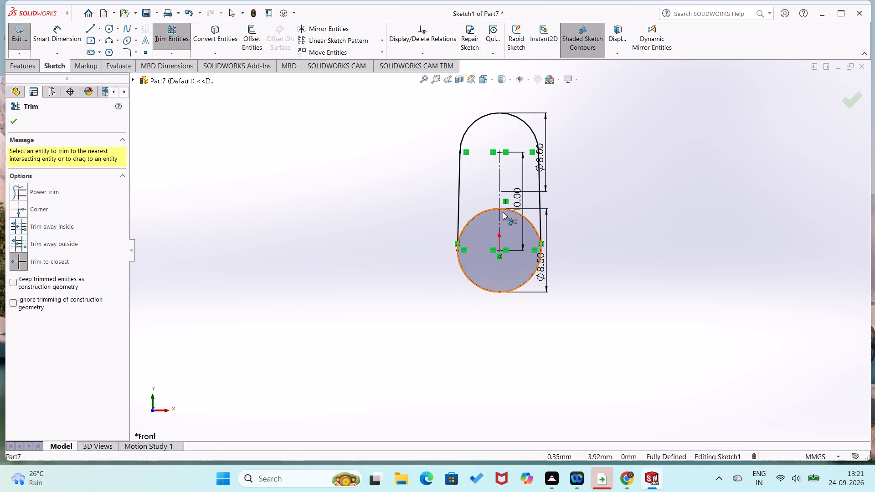
{"action": "left_click", "coordinate": [505, 209]}
{"action": "left_click", "coordinate": [488, 208]}
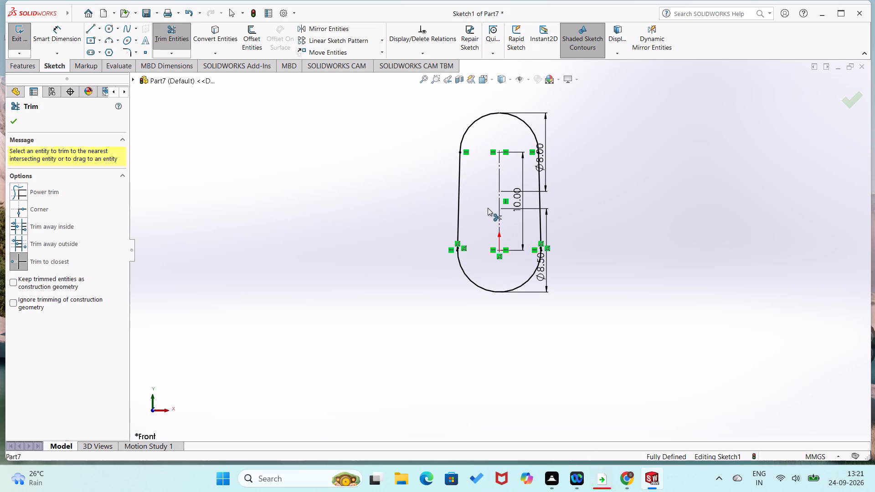
{"action": "left_click", "coordinate": [288, 153]}
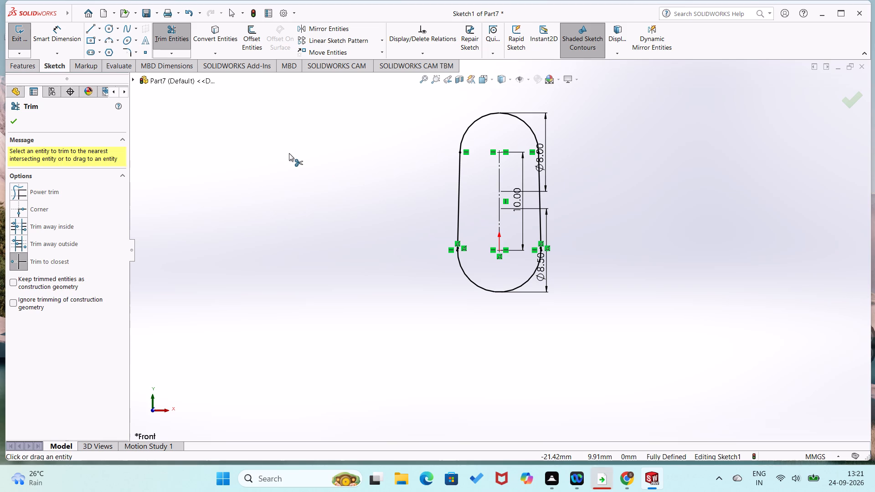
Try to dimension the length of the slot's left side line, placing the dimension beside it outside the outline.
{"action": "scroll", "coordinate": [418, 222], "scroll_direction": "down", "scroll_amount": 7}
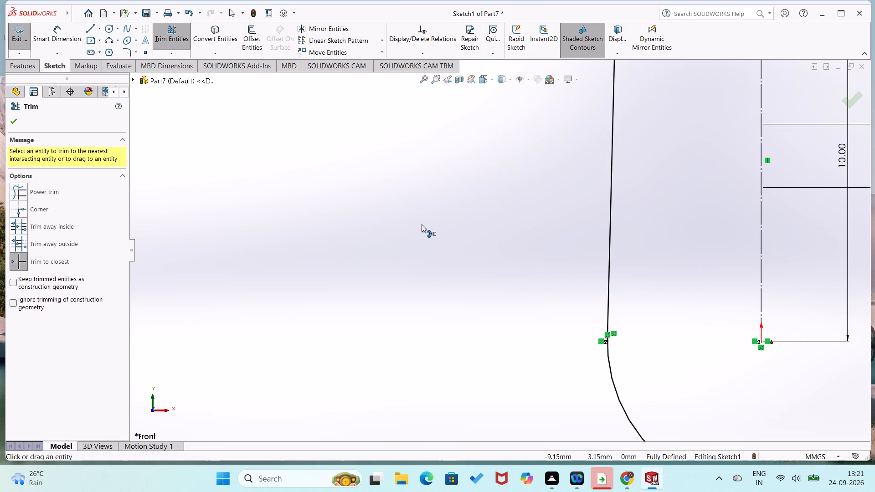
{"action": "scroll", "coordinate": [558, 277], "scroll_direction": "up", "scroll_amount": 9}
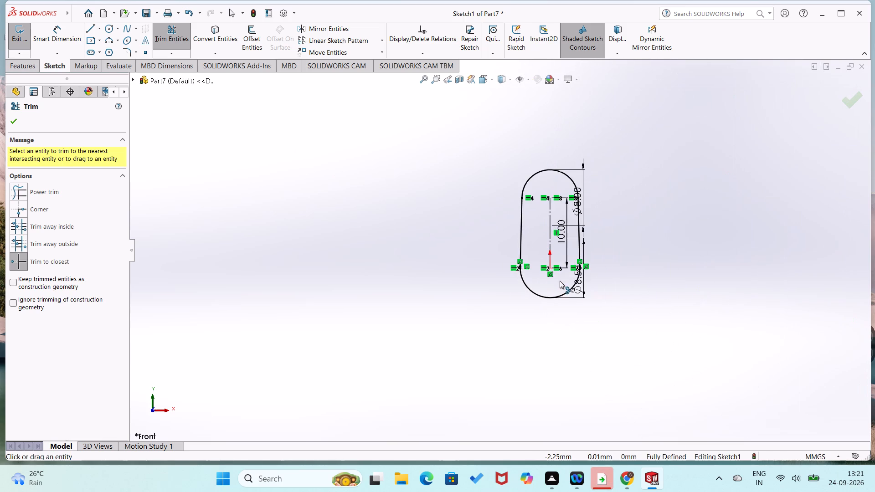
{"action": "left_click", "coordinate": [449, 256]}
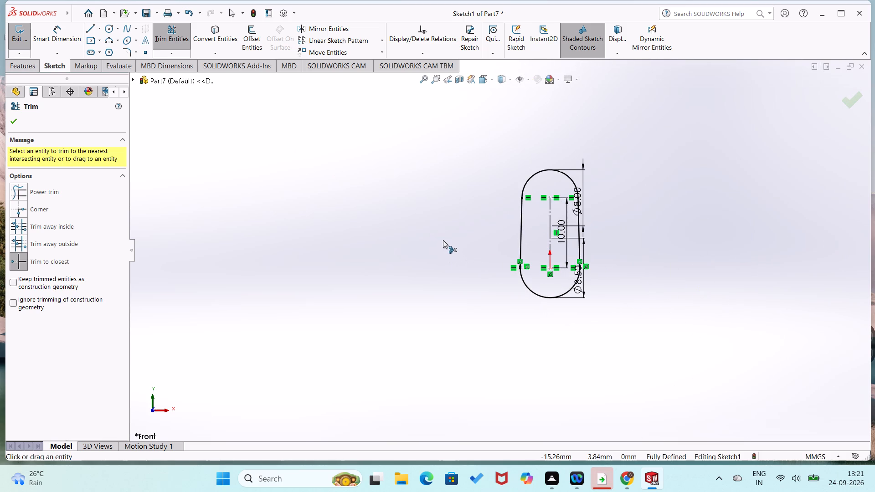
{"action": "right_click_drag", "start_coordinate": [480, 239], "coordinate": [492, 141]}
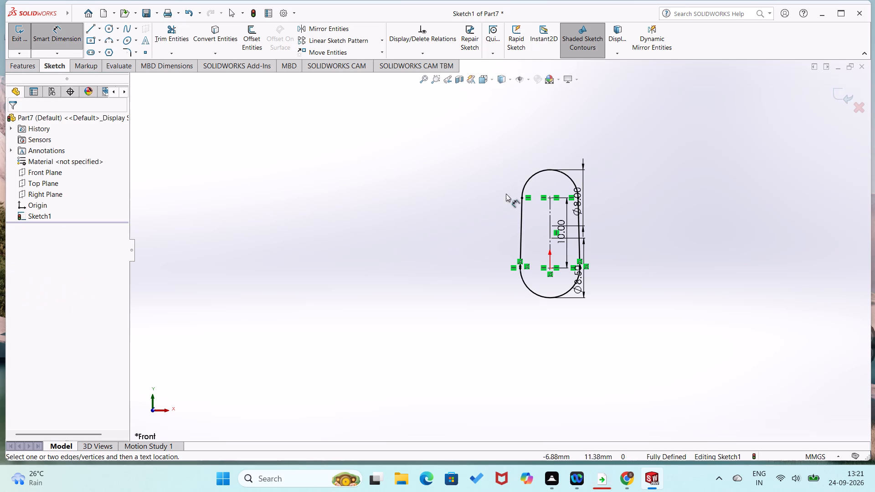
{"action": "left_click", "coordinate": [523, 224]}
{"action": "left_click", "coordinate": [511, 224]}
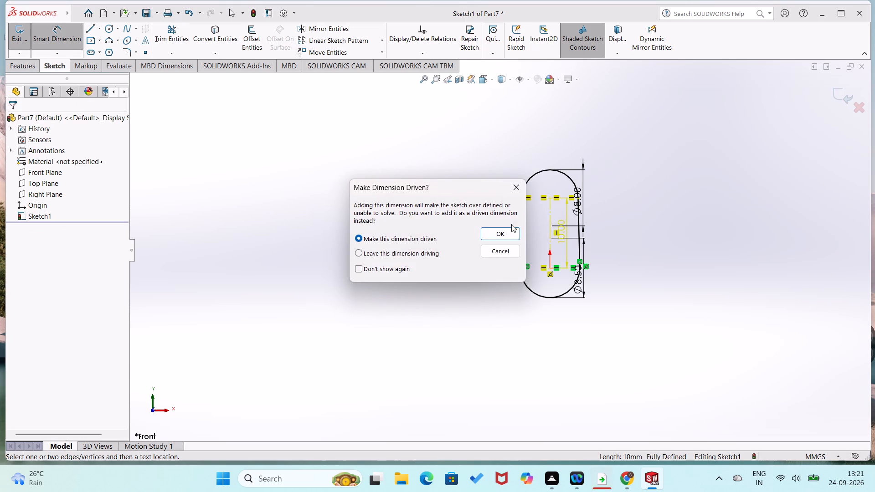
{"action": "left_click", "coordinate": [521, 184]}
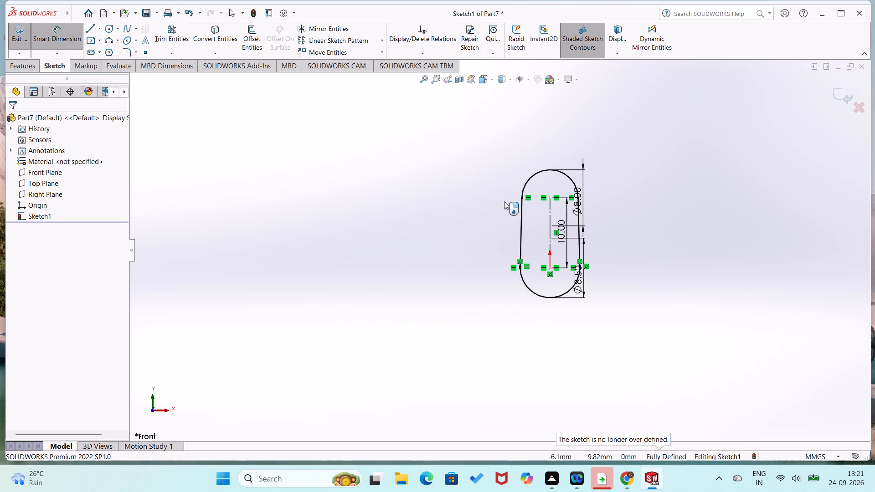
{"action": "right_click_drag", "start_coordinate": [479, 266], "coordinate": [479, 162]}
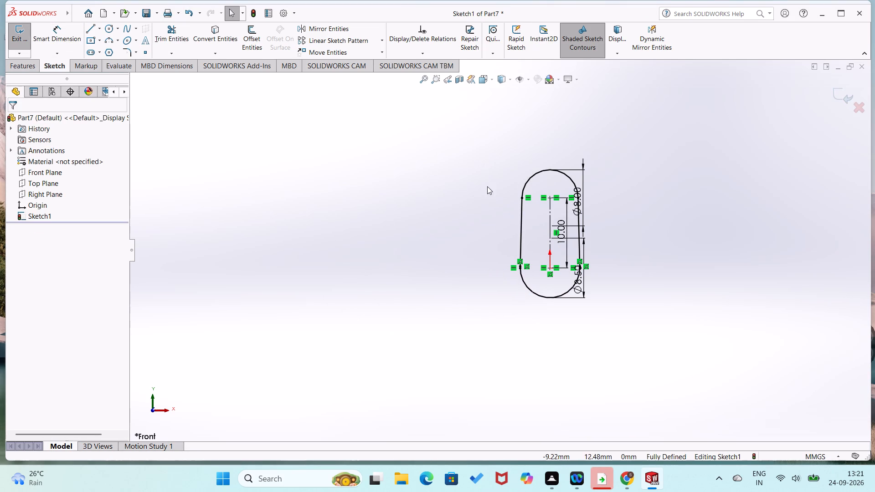
Examine closely the junction where the left side line meets the lower arc.
{"action": "right_click_drag", "start_coordinate": [494, 234], "coordinate": [497, 112]}
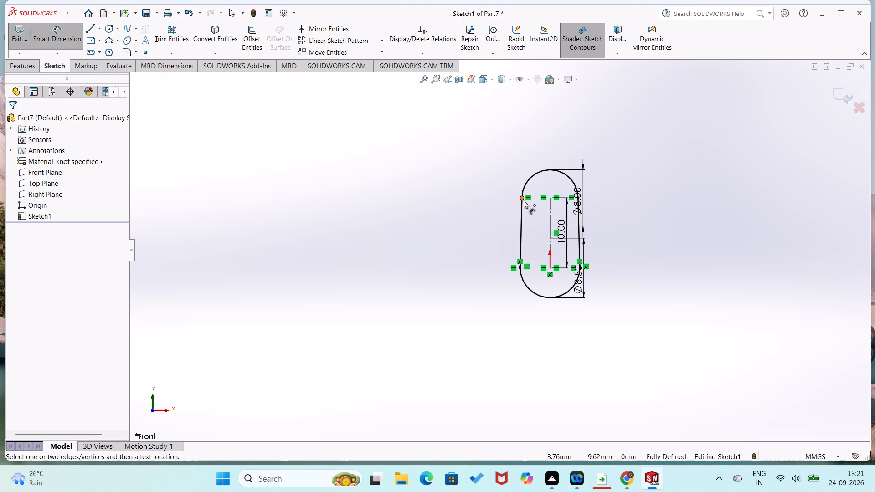
{"action": "scroll", "coordinate": [524, 238], "scroll_direction": "down", "scroll_amount": 2}
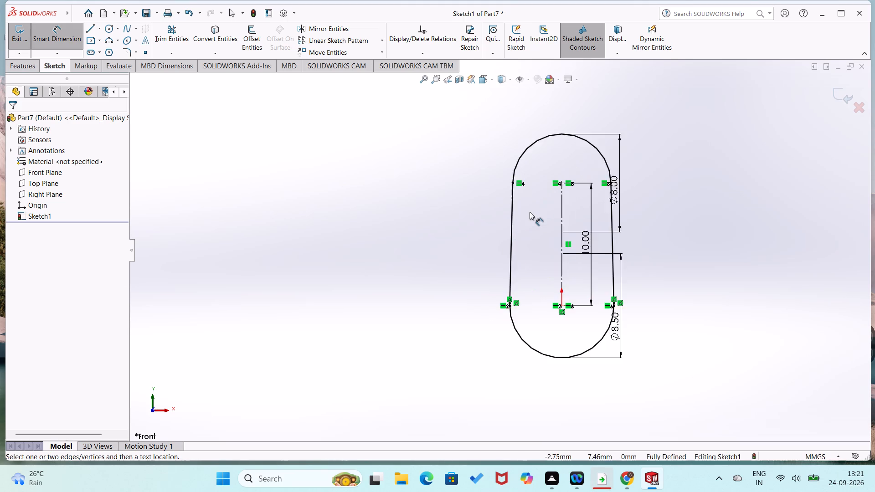
{"action": "scroll", "coordinate": [530, 212], "scroll_direction": "down", "scroll_amount": 4}
{"action": "scroll", "coordinate": [489, 327], "scroll_direction": "down", "scroll_amount": 2}
{"action": "scroll", "coordinate": [492, 338], "scroll_direction": "up", "scroll_amount": 4}
{"action": "scroll", "coordinate": [493, 338], "scroll_direction": "down", "scroll_amount": 4}
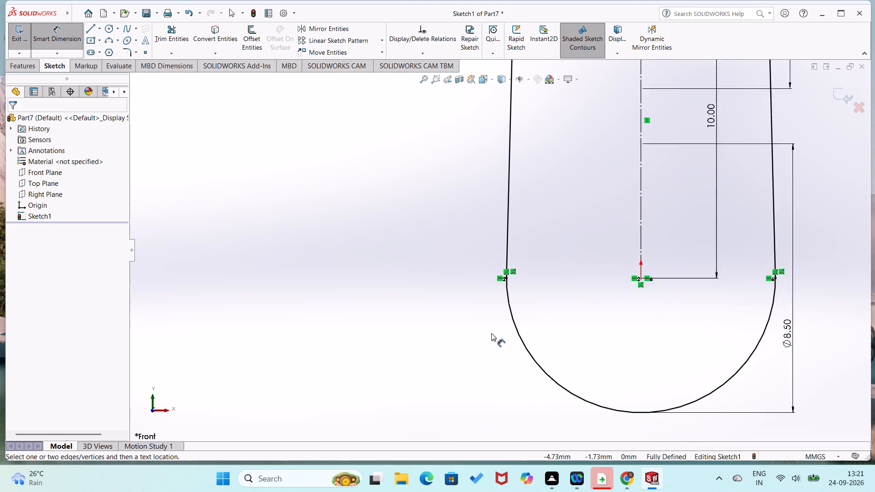
{"action": "scroll", "coordinate": [491, 333], "scroll_direction": "down", "scroll_amount": 1}
{"action": "scroll", "coordinate": [503, 293], "scroll_direction": "down", "scroll_amount": 5}
{"action": "scroll", "coordinate": [523, 220], "scroll_direction": "down", "scroll_amount": 8}
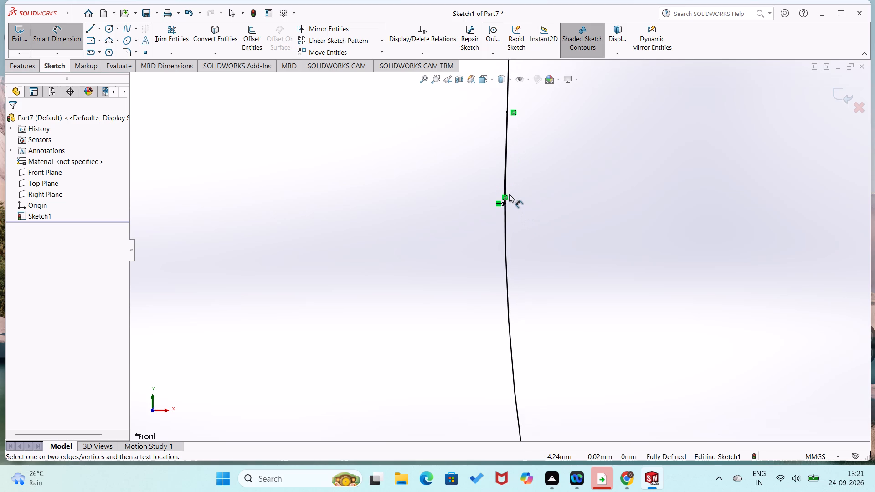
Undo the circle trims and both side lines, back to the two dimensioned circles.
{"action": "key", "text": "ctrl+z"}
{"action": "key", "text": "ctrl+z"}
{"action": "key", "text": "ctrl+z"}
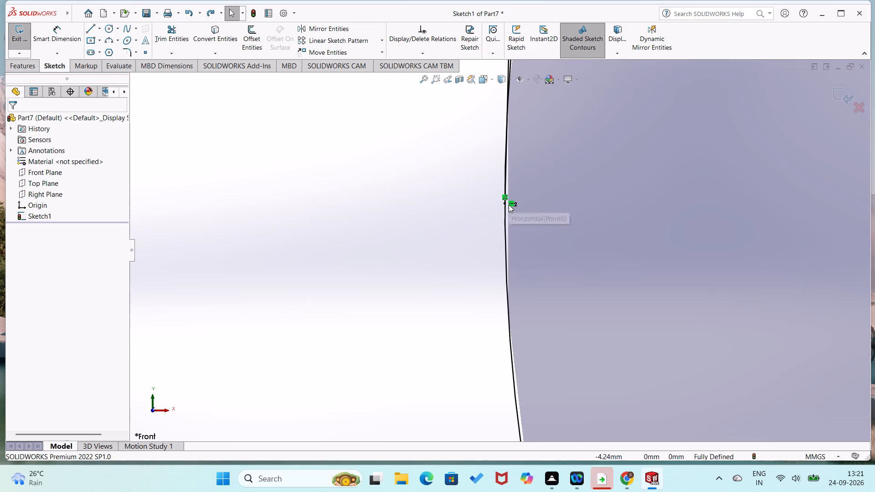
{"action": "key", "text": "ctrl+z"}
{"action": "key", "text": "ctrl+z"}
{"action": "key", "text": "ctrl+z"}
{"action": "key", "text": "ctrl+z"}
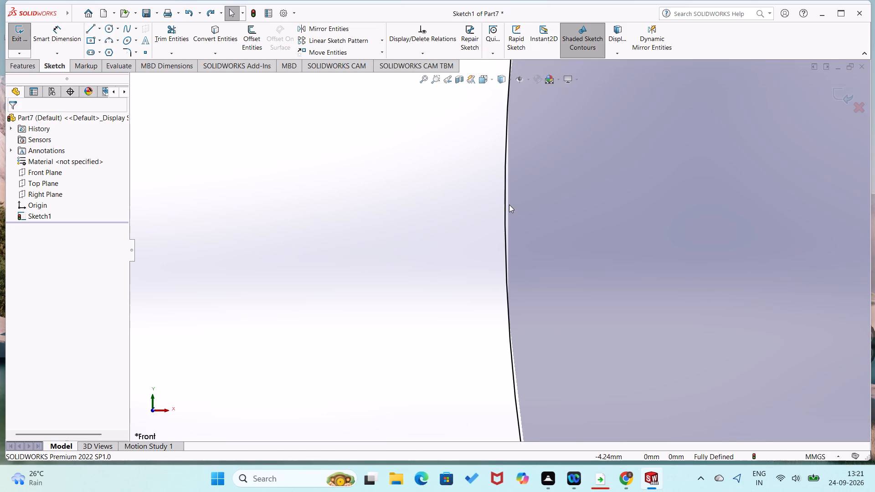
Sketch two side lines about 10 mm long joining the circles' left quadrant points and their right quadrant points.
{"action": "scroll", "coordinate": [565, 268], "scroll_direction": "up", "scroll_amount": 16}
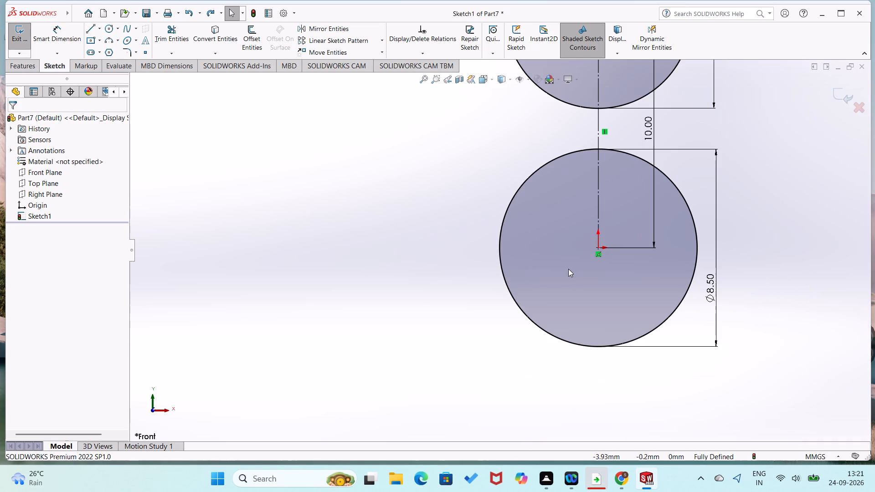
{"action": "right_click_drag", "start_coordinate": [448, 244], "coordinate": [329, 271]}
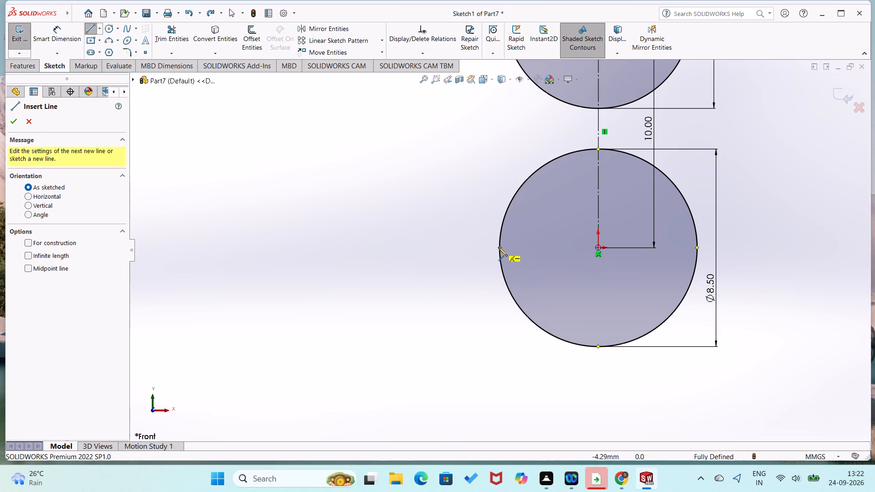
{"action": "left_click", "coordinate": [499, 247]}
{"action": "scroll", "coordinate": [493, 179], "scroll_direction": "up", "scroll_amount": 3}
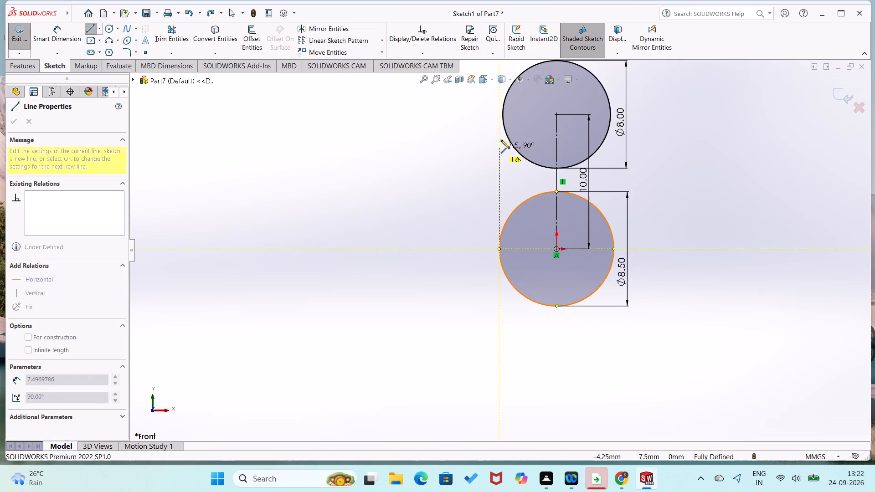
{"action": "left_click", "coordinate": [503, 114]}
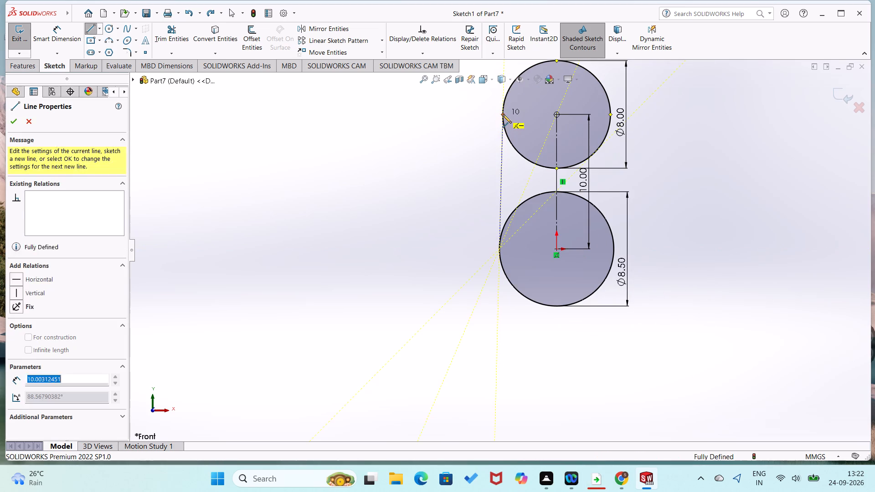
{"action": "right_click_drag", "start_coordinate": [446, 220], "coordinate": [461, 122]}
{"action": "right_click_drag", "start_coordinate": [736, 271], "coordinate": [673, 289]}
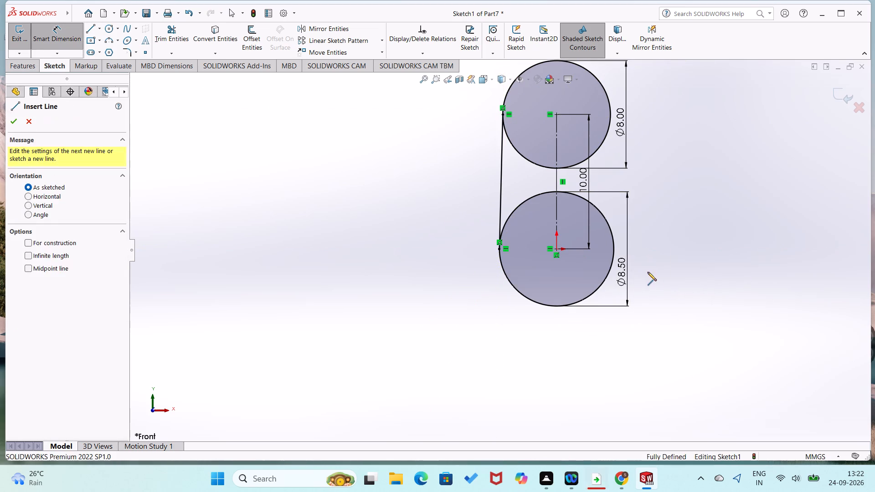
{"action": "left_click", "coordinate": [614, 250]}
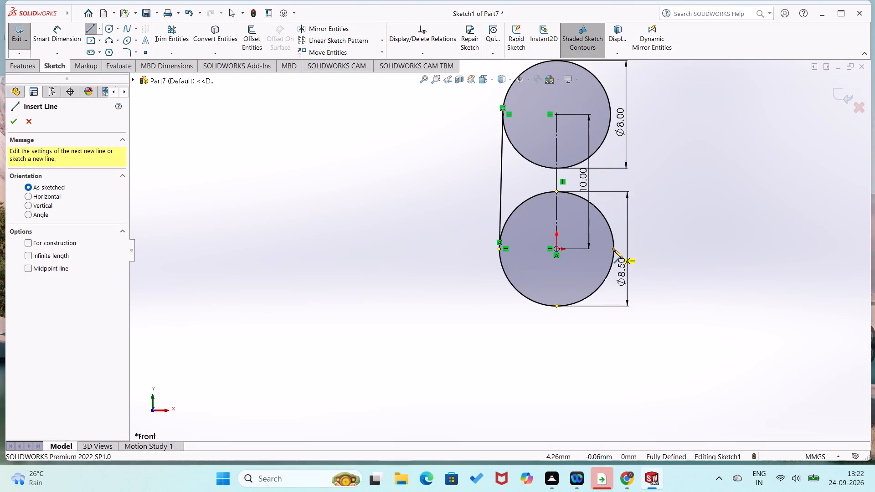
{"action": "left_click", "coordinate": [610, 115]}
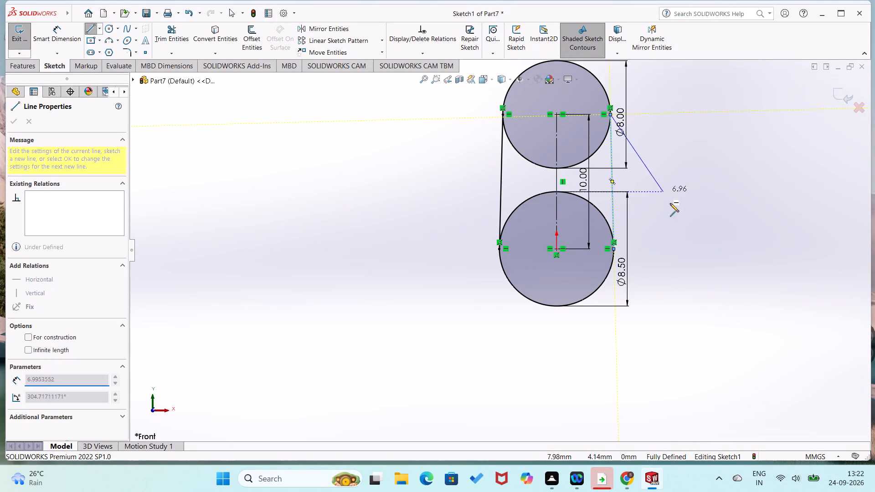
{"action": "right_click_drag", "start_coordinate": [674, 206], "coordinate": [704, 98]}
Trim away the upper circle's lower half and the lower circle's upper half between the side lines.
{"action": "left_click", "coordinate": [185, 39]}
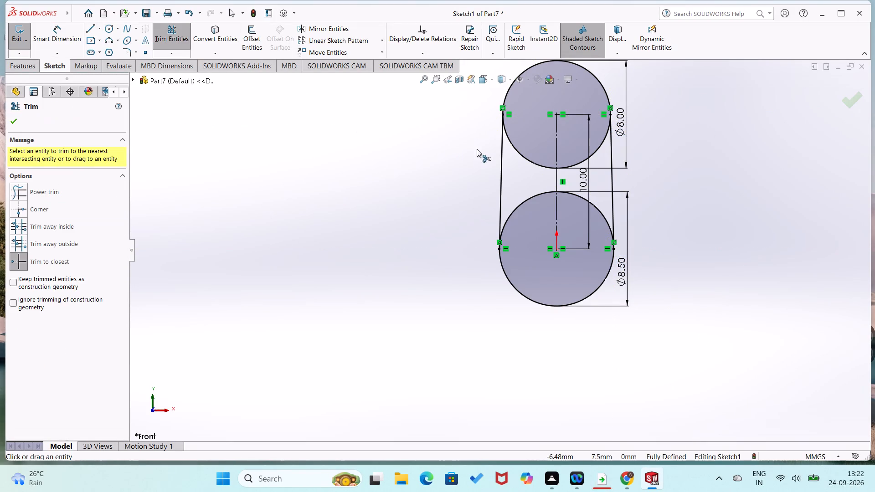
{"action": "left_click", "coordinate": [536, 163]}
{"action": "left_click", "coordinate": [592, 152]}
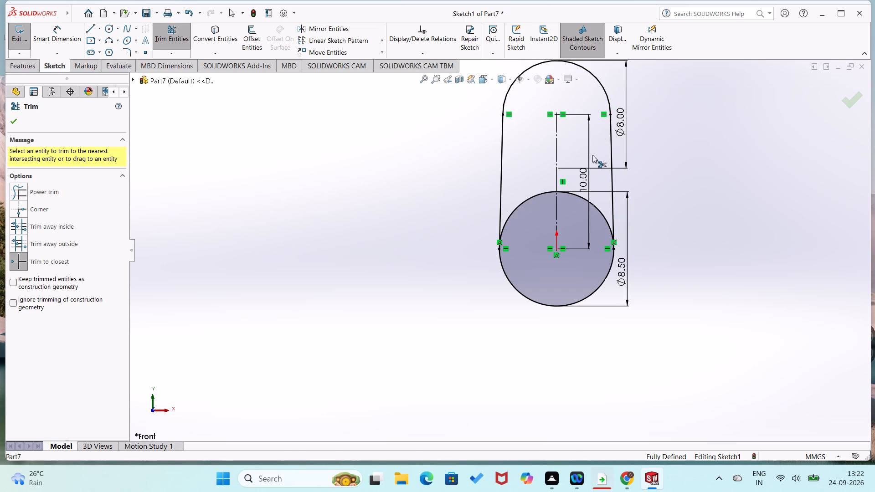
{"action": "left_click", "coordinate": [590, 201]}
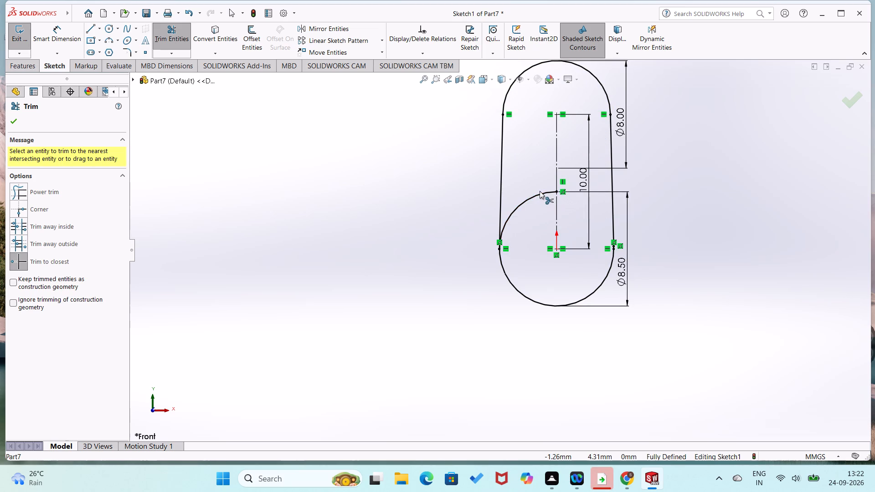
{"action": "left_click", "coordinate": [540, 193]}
Examine the junctions between the side lines and the lower arc on both sides, and close the Trim command.
{"action": "scroll", "coordinate": [518, 236], "scroll_direction": "down", "scroll_amount": 4}
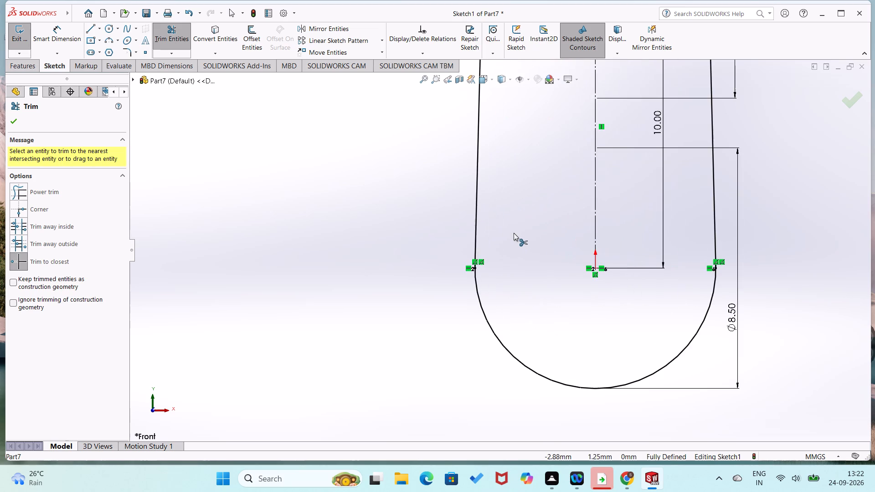
{"action": "scroll", "coordinate": [502, 229], "scroll_direction": "down", "scroll_amount": 4}
{"action": "scroll", "coordinate": [497, 227], "scroll_direction": "up", "scroll_amount": 4}
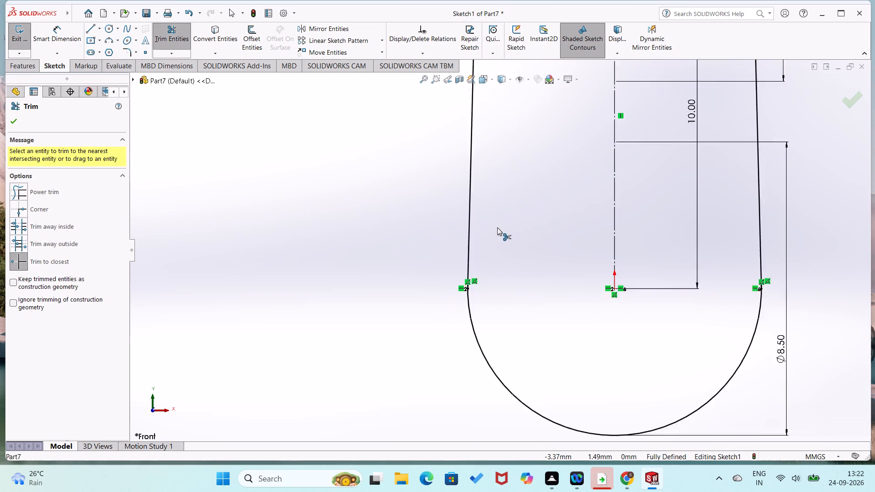
{"action": "scroll", "coordinate": [497, 227], "scroll_direction": "up", "scroll_amount": 2}
{"action": "scroll", "coordinate": [633, 270], "scroll_direction": "down", "scroll_amount": 7}
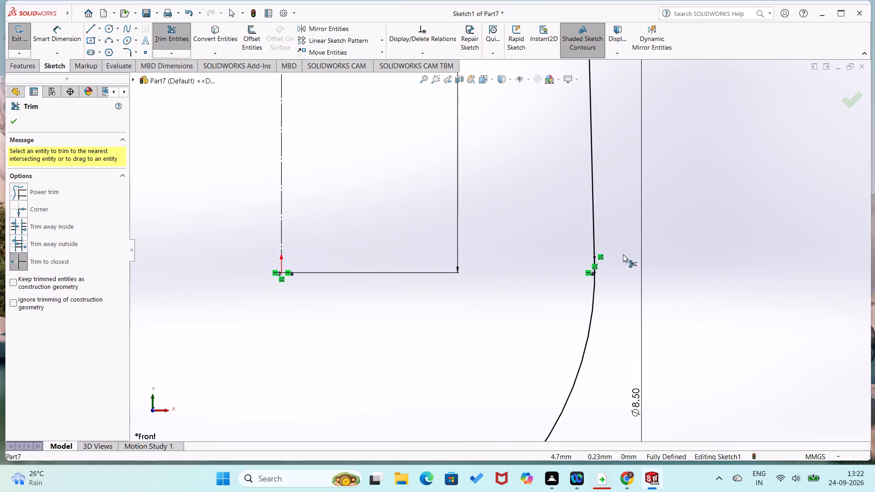
{"action": "scroll", "coordinate": [623, 253], "scroll_direction": "down", "scroll_amount": 7}
{"action": "scroll", "coordinate": [617, 248], "scroll_direction": "up", "scroll_amount": 15}
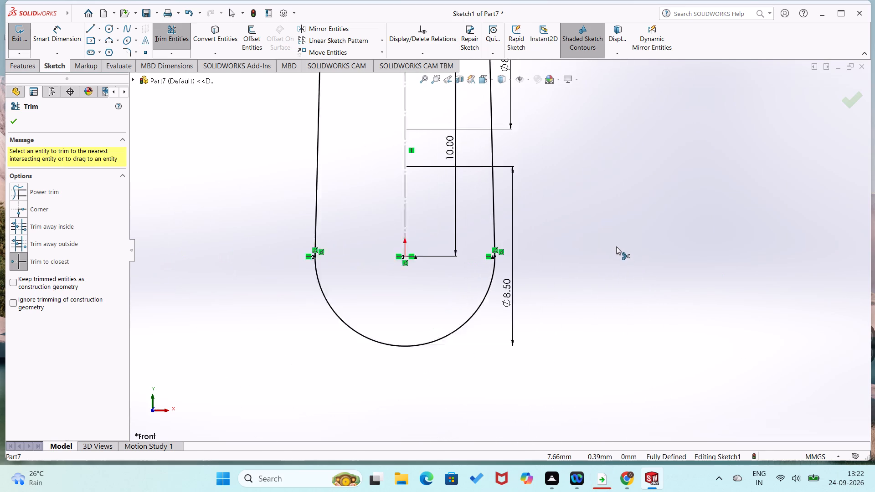
{"action": "scroll", "coordinate": [616, 246], "scroll_direction": "up", "scroll_amount": 4}
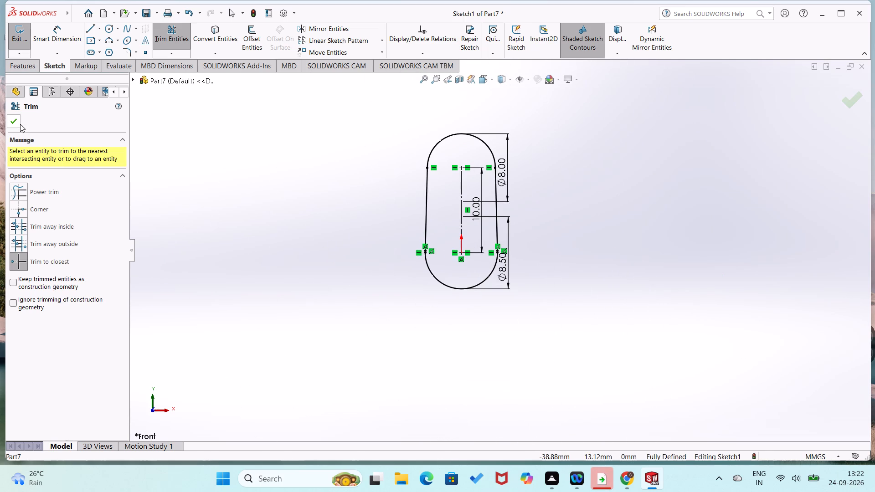
{"action": "left_click", "coordinate": [18, 122]}
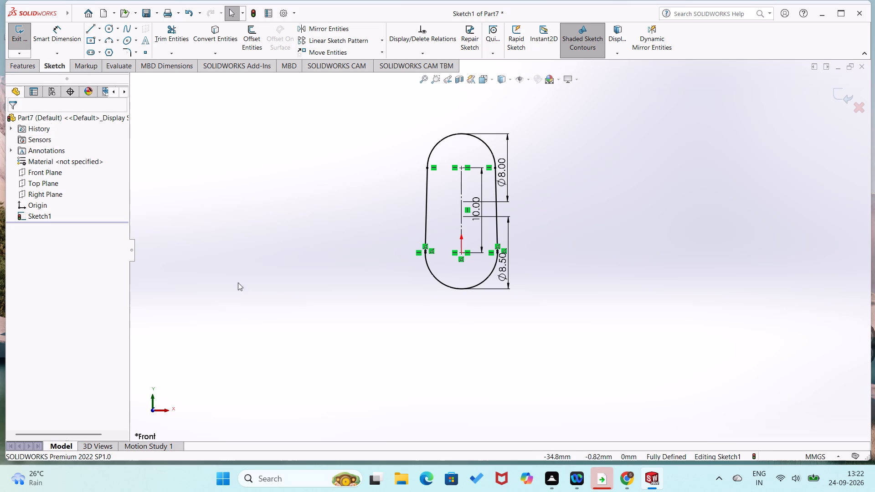
Delete all entities and dimensions of the slot profile from the sketch.
{"action": "right_click", "coordinate": [648, 299]}
{"action": "right_click", "coordinate": [671, 220]}
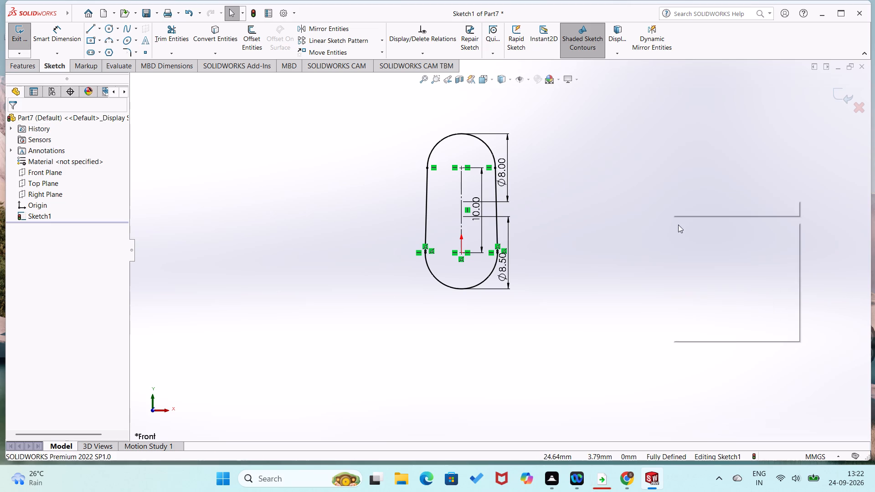
{"action": "key", "text": "ctrl+z"}
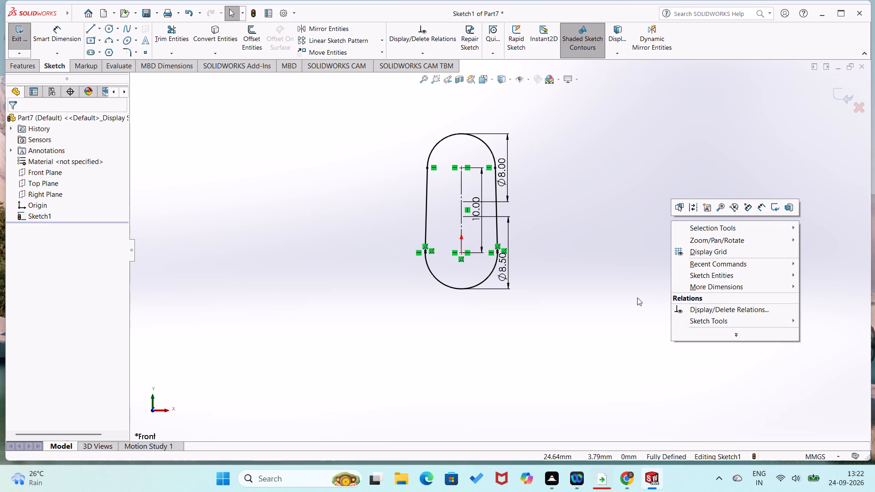
{"action": "key", "text": "ctrl+a"}
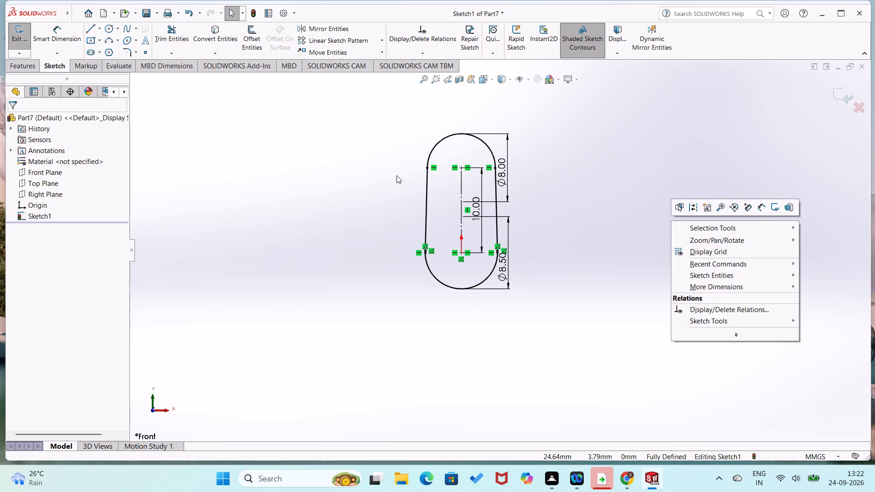
{"action": "left_click", "coordinate": [400, 188]}
{"action": "key", "text": "ctrl+a"}
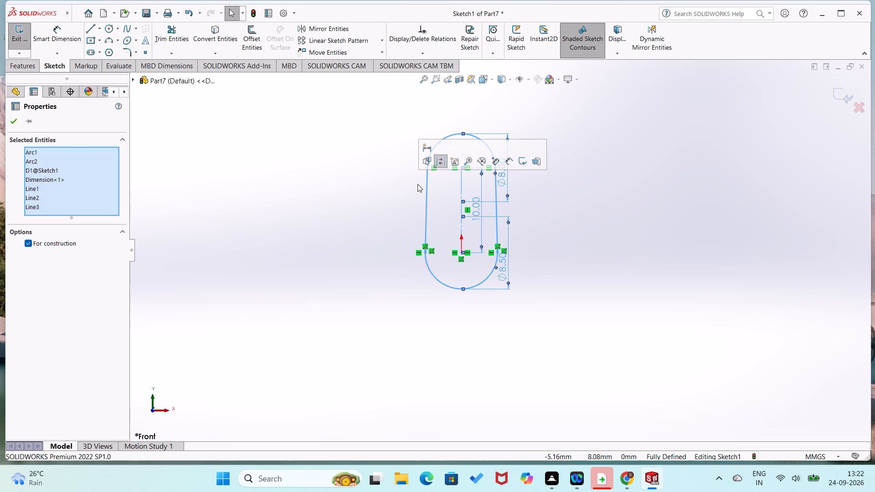
{"action": "key", "text": "Delete"}
Sketch a closed vertical slot from the origin, with side lines about 10.9 mm long and tangent end arcs of about 5.3 mm radius.
{"action": "right_click_drag", "start_coordinate": [621, 235], "coordinate": [396, 269]}
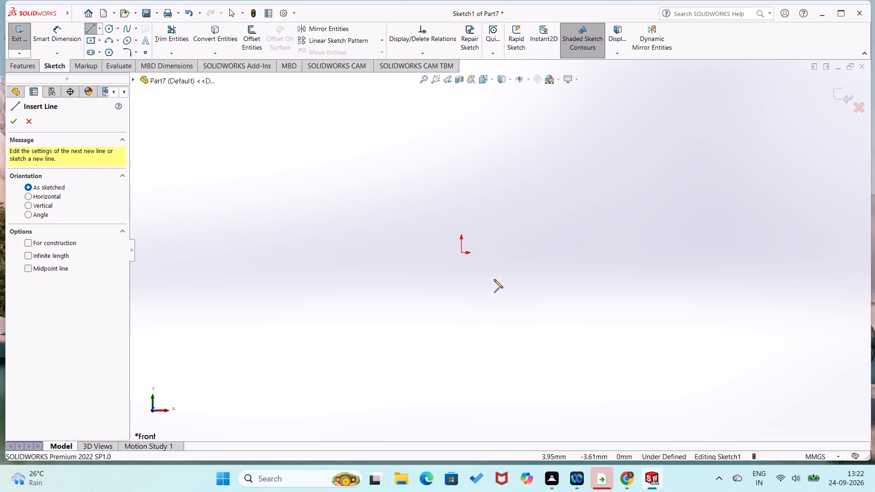
{"action": "left_click", "coordinate": [463, 252]}
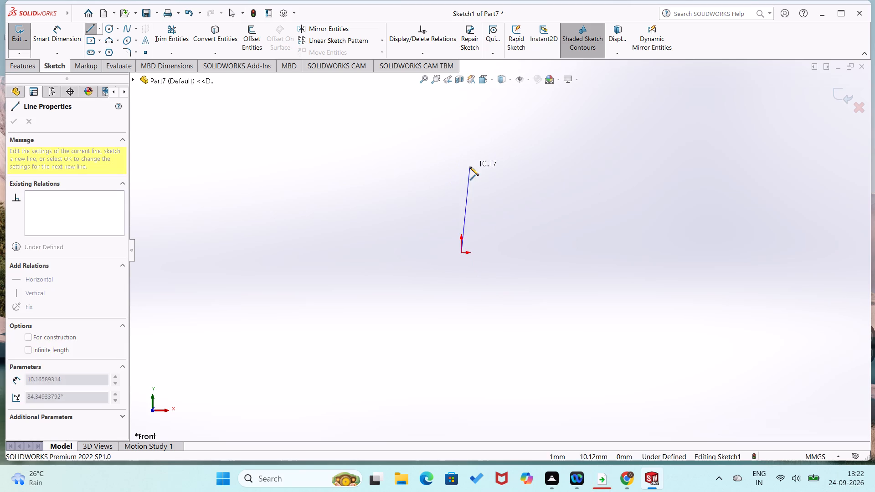
{"action": "left_click", "coordinate": [462, 160]}
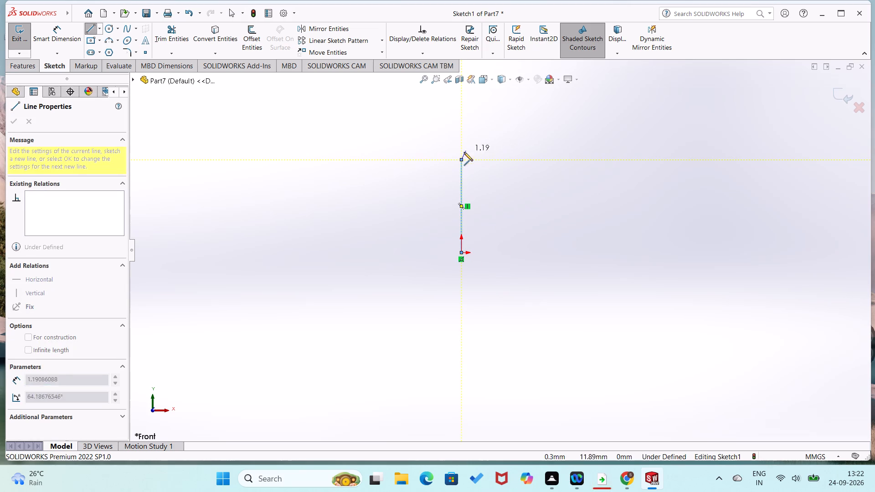
{"action": "left_click", "coordinate": [551, 158]}
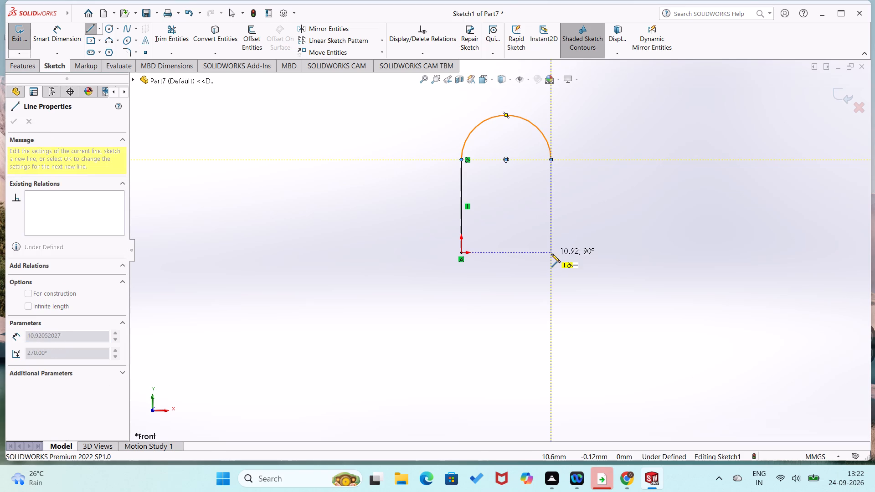
{"action": "left_click", "coordinate": [552, 254]}
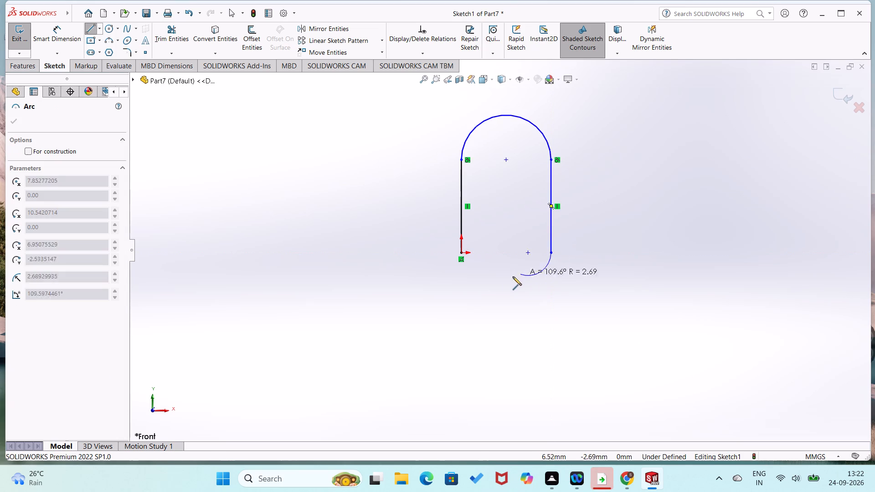
{"action": "left_click", "coordinate": [461, 253]}
Dimension the slot's side line through the origin as 10 mm and its lower arc's radius as 8.5 mm.
{"action": "right_click_drag", "start_coordinate": [380, 220], "coordinate": [394, 158]}
{"action": "left_click", "coordinate": [461, 220]}
{"action": "left_click", "coordinate": [440, 211]}
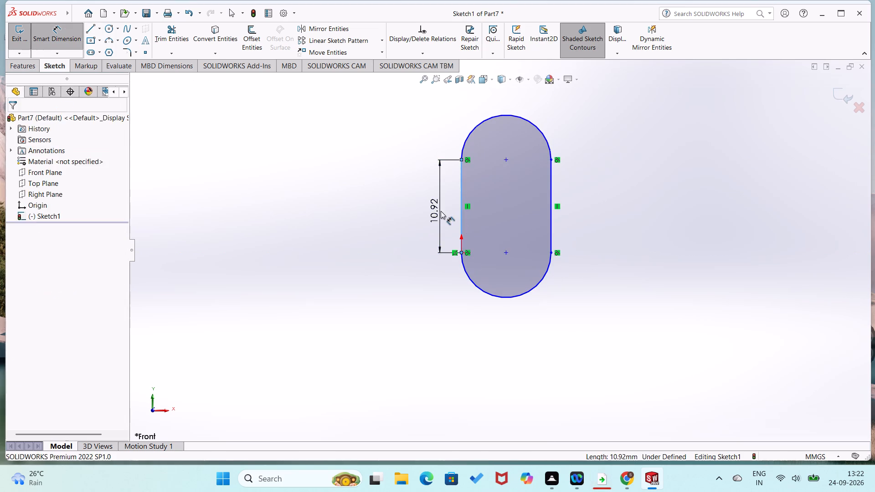
{"action": "type", "text": "10"}
{"action": "key", "text": "Return"}
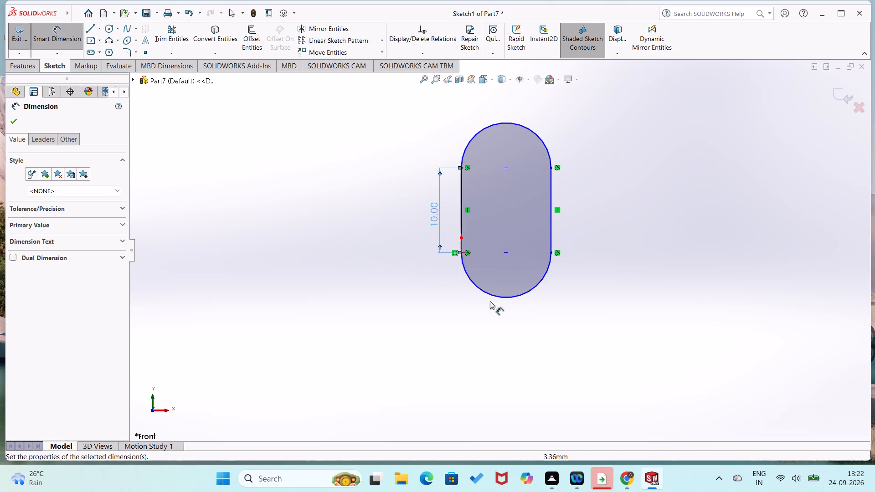
{"action": "left_click_drag", "start_coordinate": [503, 298], "coordinate": [504, 303]}
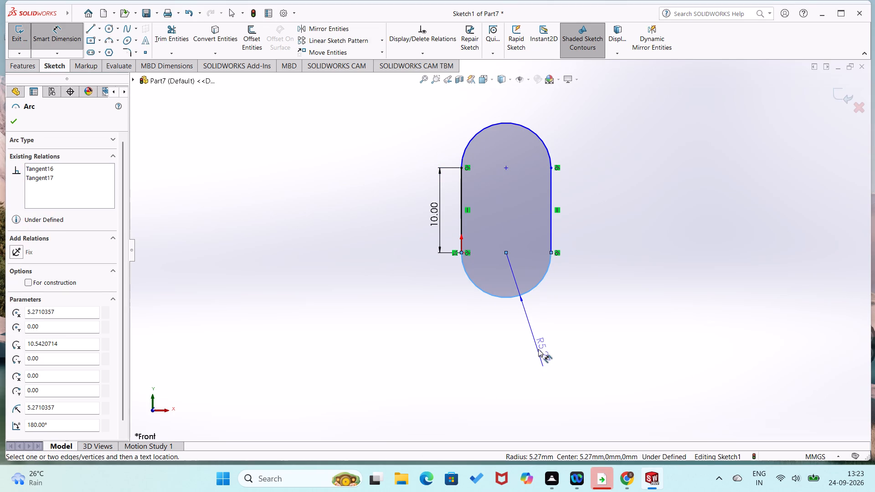
{"action": "left_click", "coordinate": [538, 349]}
{"action": "type", "text": "8.5"}
{"action": "key", "text": "Return"}
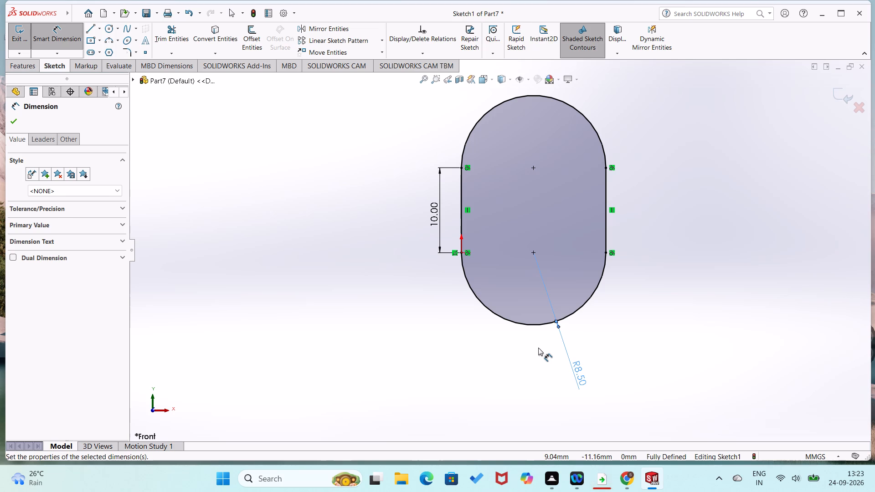
Sketch a circle of about 2.3 mm radius at the upper arc's centre and one of about 2.9 mm radius at the lower arc's centre.
{"action": "right_click_drag", "start_coordinate": [393, 268], "coordinate": [267, 284]}
{"action": "right_click_drag", "start_coordinate": [311, 308], "coordinate": [412, 358]}
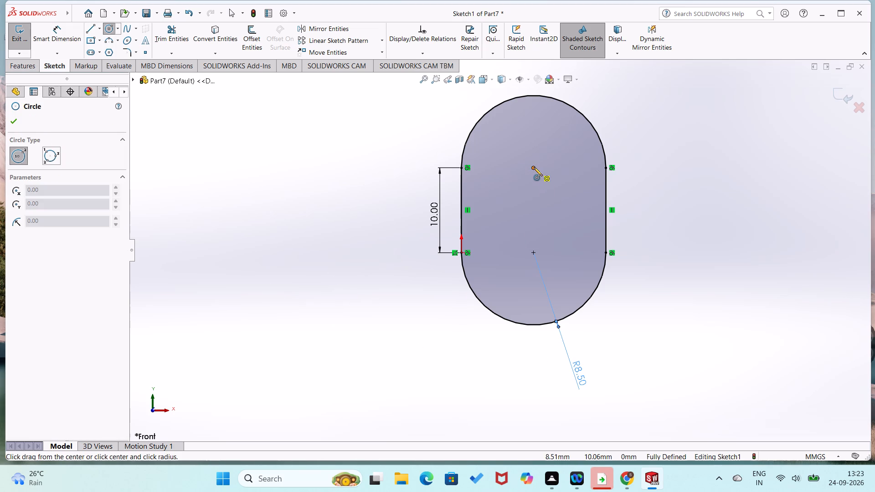
{"action": "left_click", "coordinate": [533, 167]}
{"action": "left_click", "coordinate": [539, 187]}
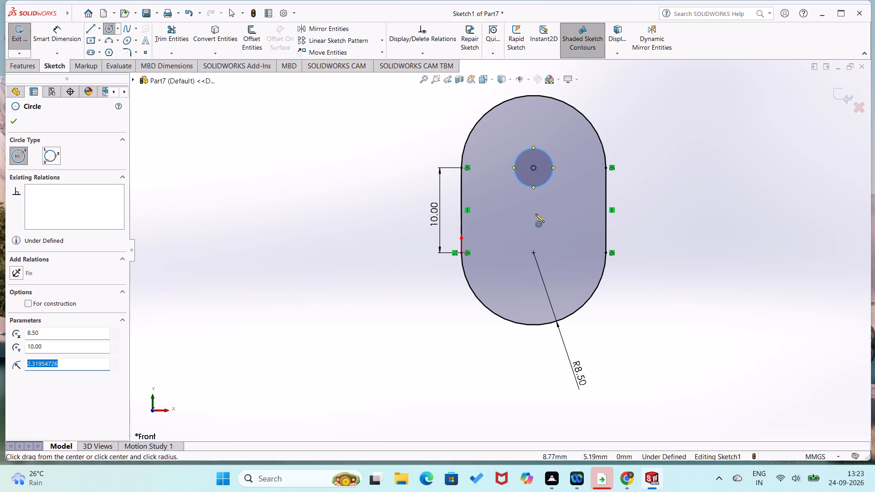
{"action": "left_click", "coordinate": [533, 255]}
{"action": "left_click", "coordinate": [540, 277]}
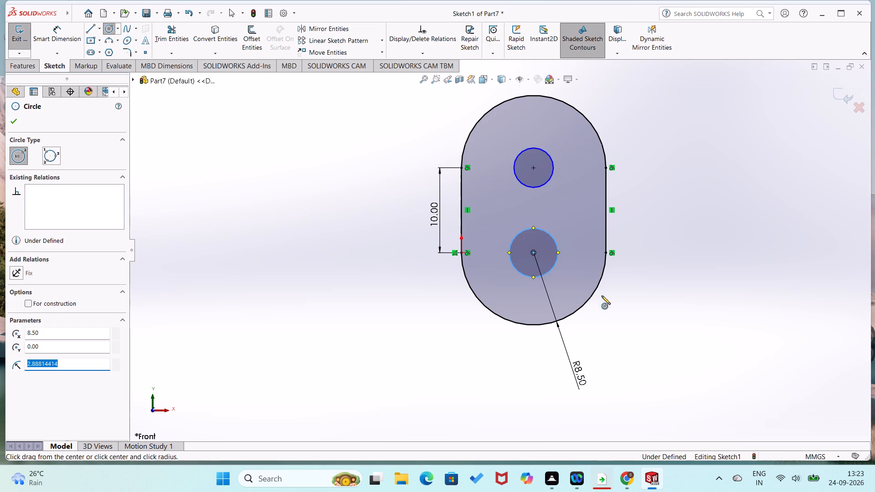
Dimension the lower and upper circles to a diameter of 4.5 mm each.
{"action": "right_click_drag", "start_coordinate": [648, 288], "coordinate": [687, 221]}
{"action": "left_click", "coordinate": [552, 266]}
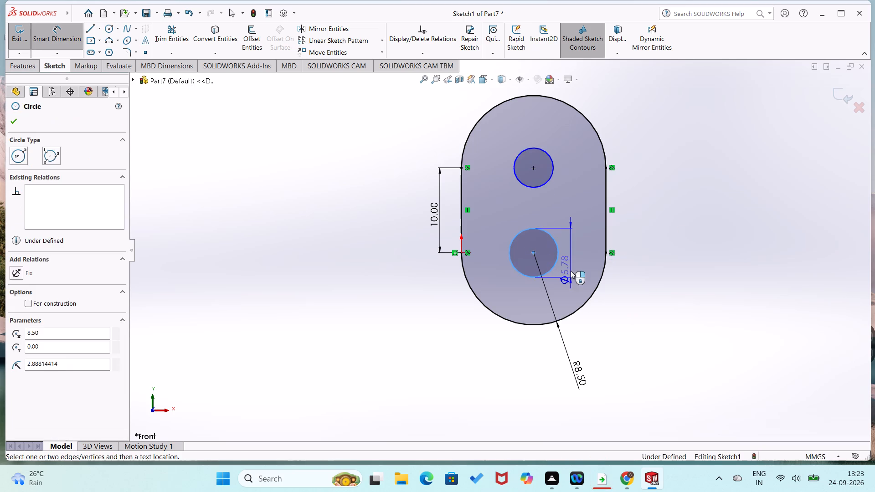
{"action": "left_click", "coordinate": [571, 271]}
{"action": "type", "text": "4.5"}
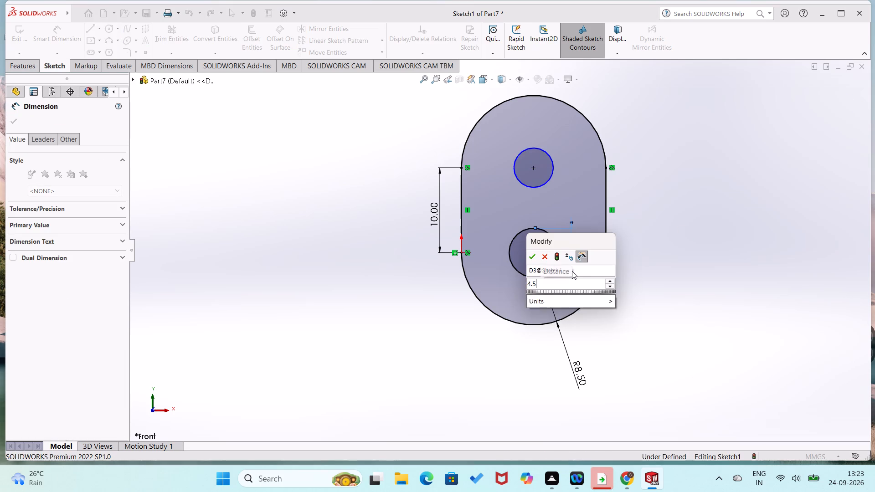
{"action": "key", "text": "Return"}
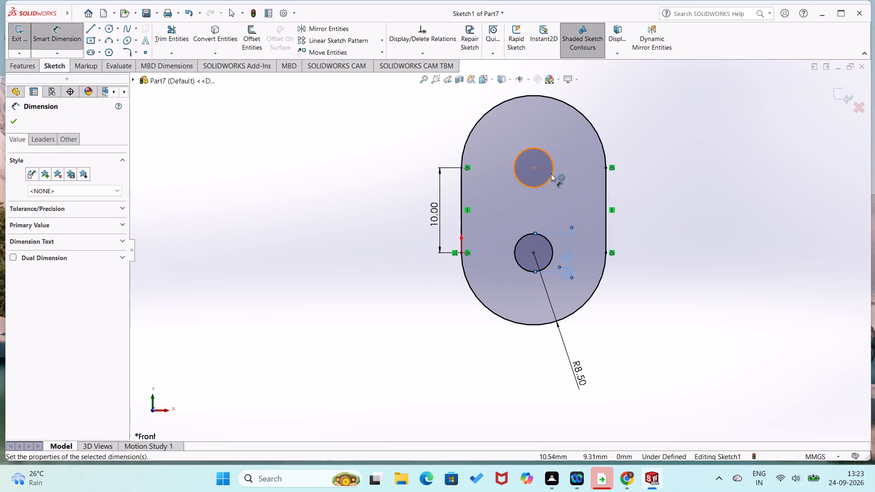
{"action": "left_click", "coordinate": [551, 174]}
{"action": "left_click", "coordinate": [569, 187]}
{"action": "type", "text": "4.5"}
{"action": "key", "text": "Return"}
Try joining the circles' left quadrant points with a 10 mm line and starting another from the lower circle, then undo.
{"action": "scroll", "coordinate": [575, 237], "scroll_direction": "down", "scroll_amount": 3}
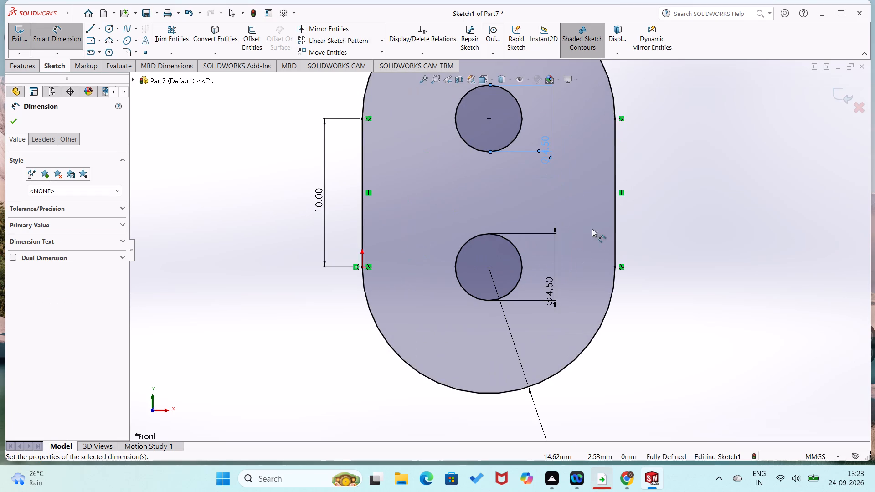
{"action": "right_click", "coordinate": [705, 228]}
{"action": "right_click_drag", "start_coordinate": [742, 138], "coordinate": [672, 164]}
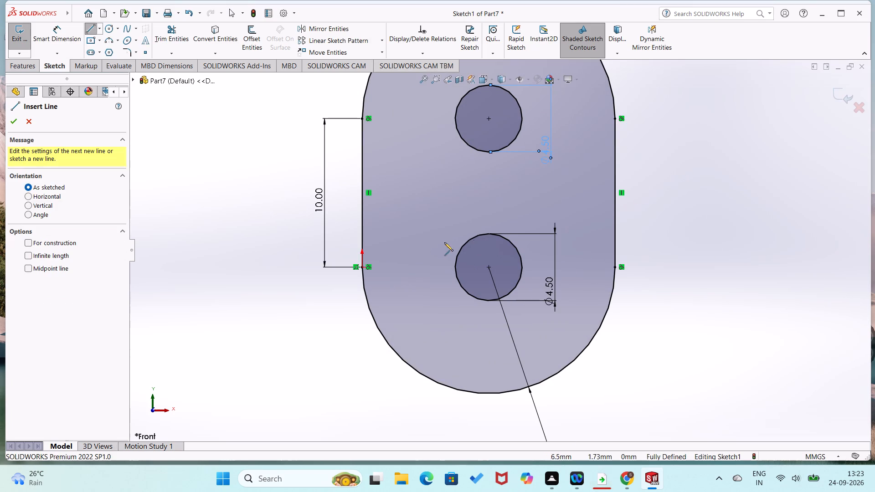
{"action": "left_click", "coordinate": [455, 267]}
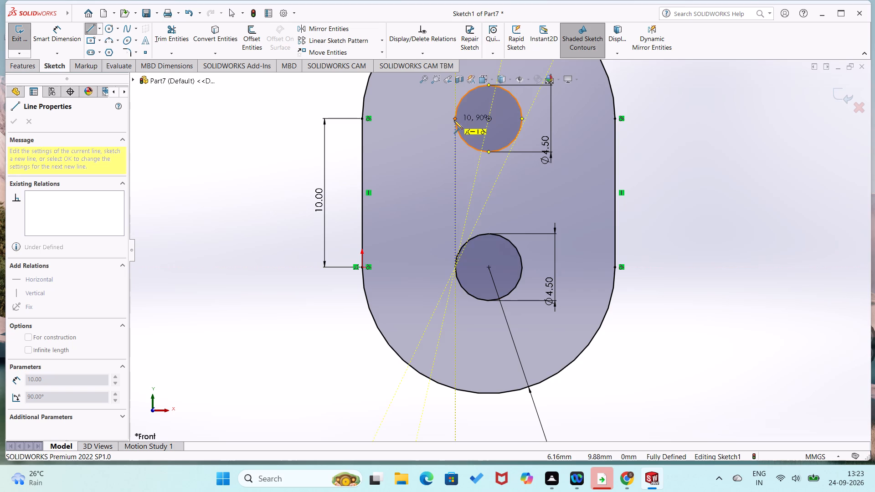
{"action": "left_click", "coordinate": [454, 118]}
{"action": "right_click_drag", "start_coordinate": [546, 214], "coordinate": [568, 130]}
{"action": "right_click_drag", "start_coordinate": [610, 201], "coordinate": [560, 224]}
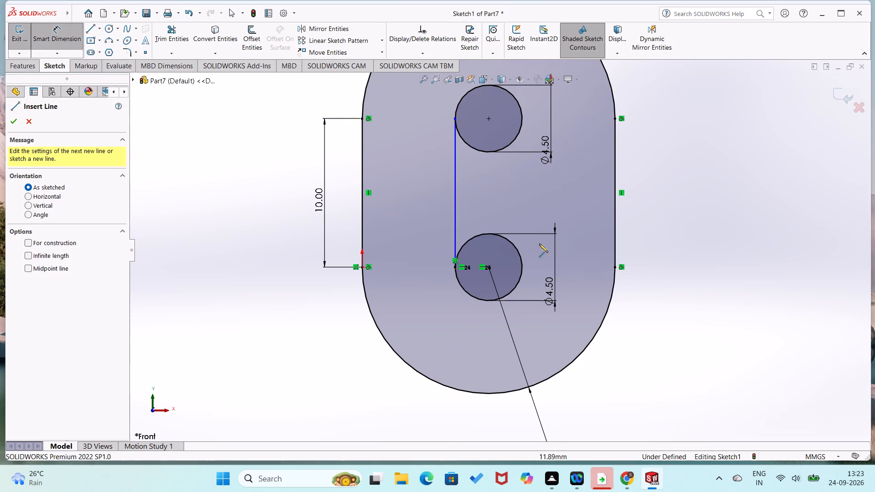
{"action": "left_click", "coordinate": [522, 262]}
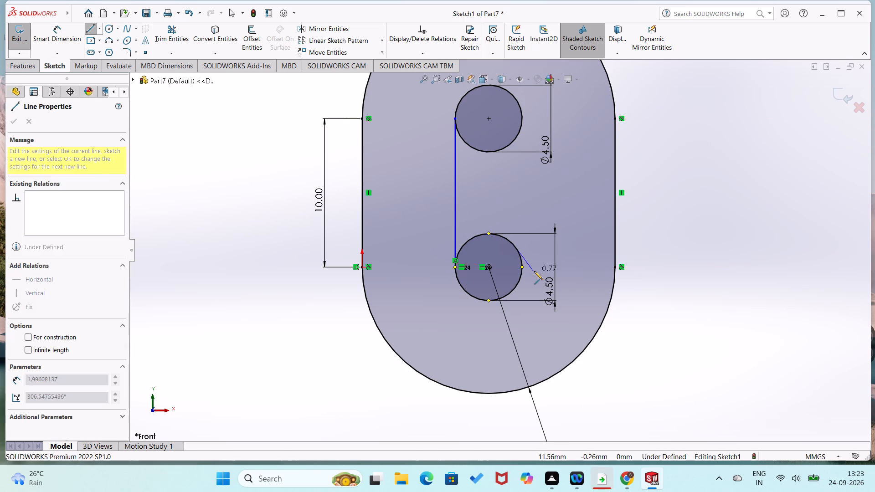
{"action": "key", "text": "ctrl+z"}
Sketch two 10 mm vertical lines joining the circles' right quadrant points and their left quadrant points.
{"action": "right_click_drag", "start_coordinate": [673, 271], "coordinate": [607, 305]}
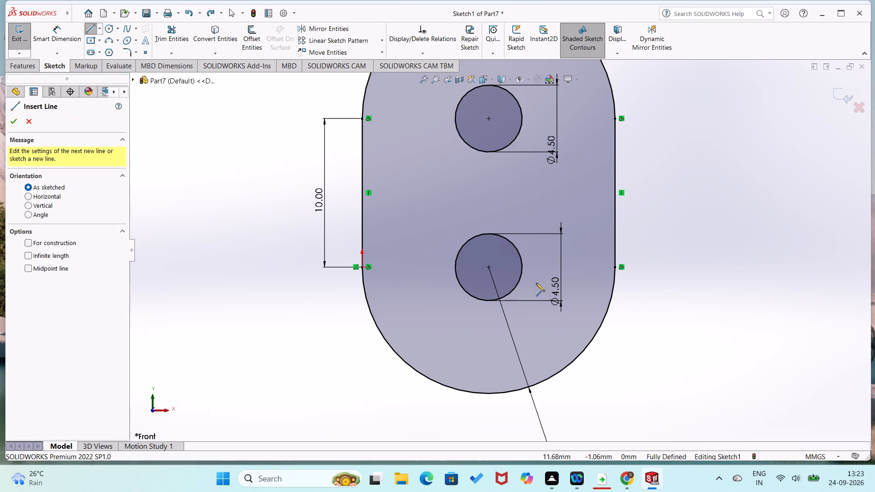
{"action": "left_click", "coordinate": [522, 266]}
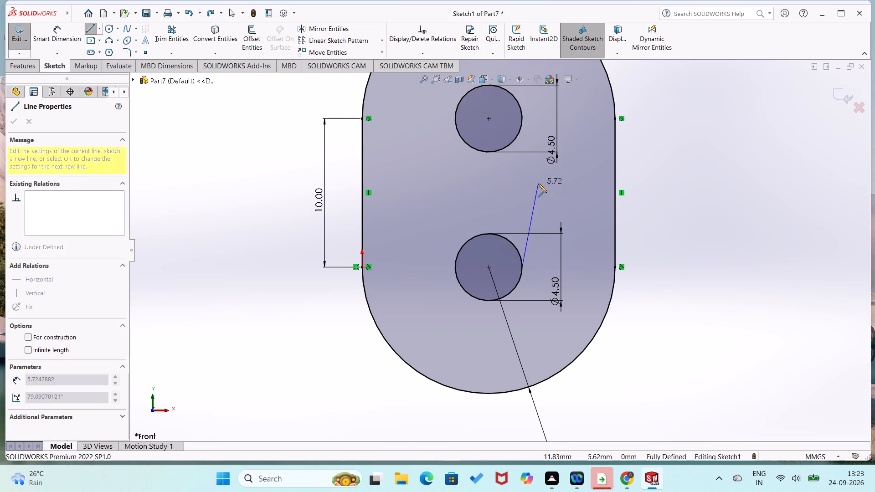
{"action": "left_click", "coordinate": [523, 117]}
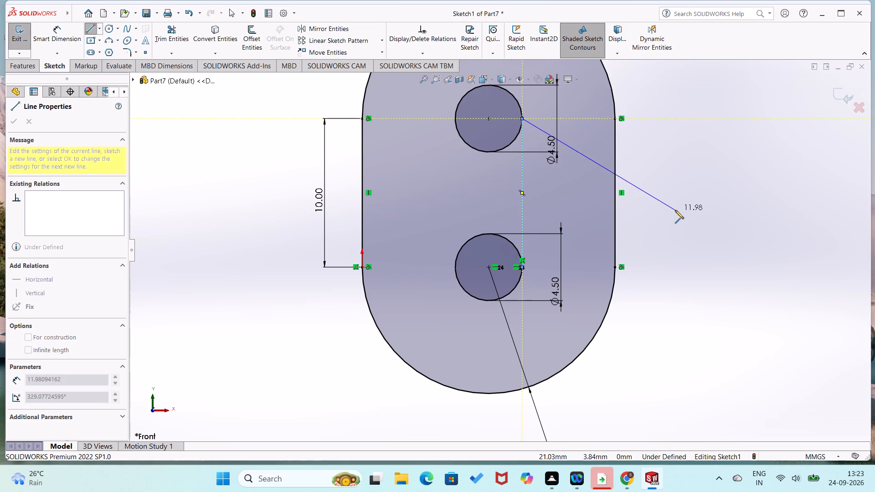
{"action": "key", "text": "Escape"}
{"action": "right_click_drag", "start_coordinate": [697, 204], "coordinate": [635, 236]}
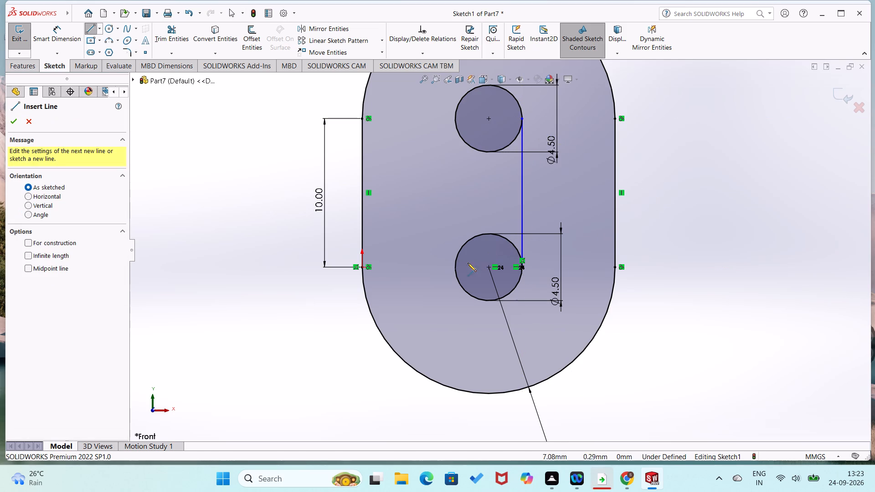
{"action": "left_click", "coordinate": [456, 269]}
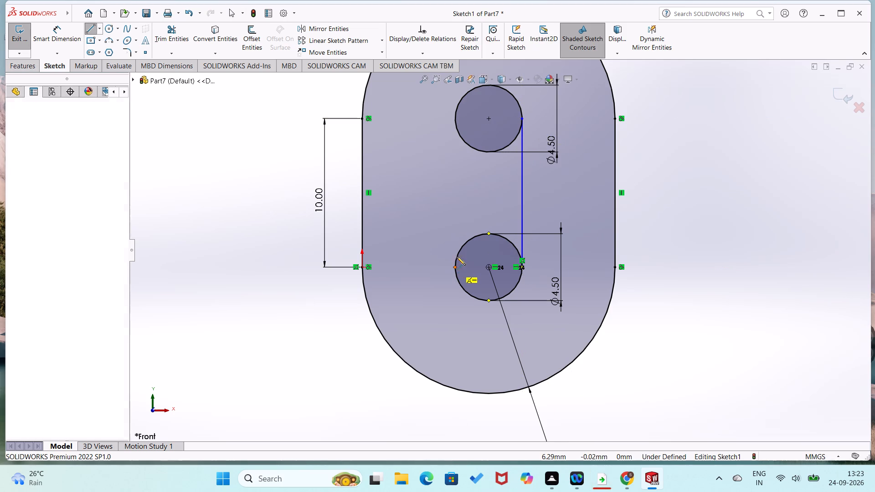
{"action": "left_click", "coordinate": [454, 118]}
Dimension both inner side lines between the circles at 10 mm each.
{"action": "right_click_drag", "start_coordinate": [676, 206], "coordinate": [698, 129]}
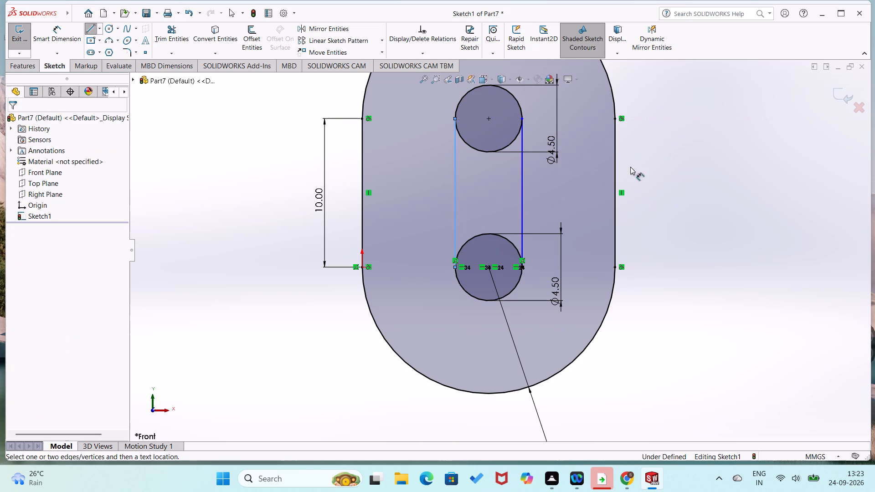
{"action": "left_click", "coordinate": [455, 176]}
{"action": "left_click", "coordinate": [448, 179]}
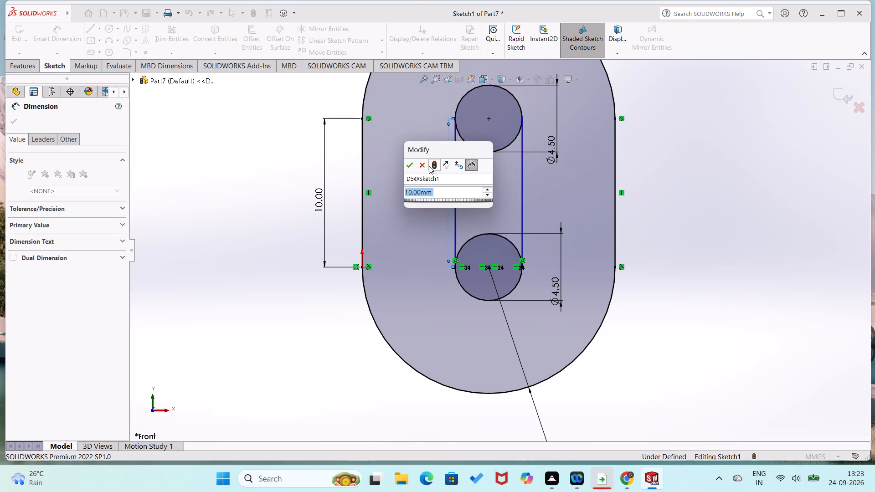
{"action": "left_click", "coordinate": [412, 163]}
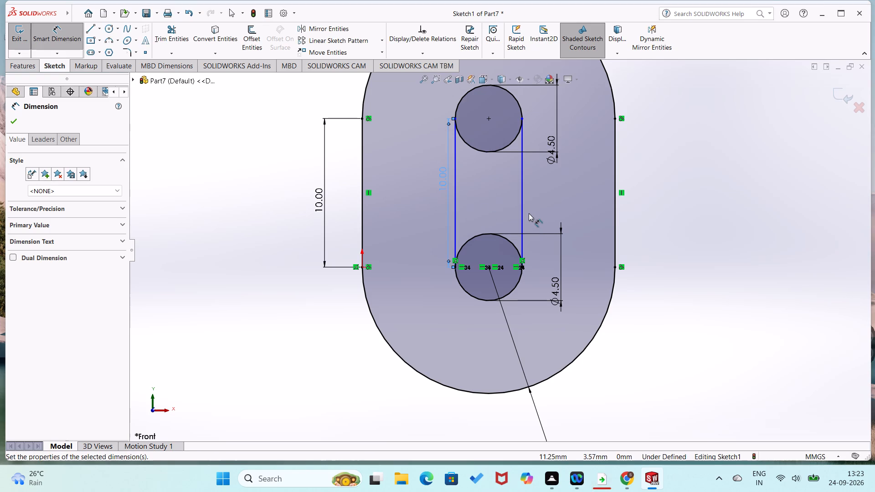
{"action": "left_click", "coordinate": [522, 208]}
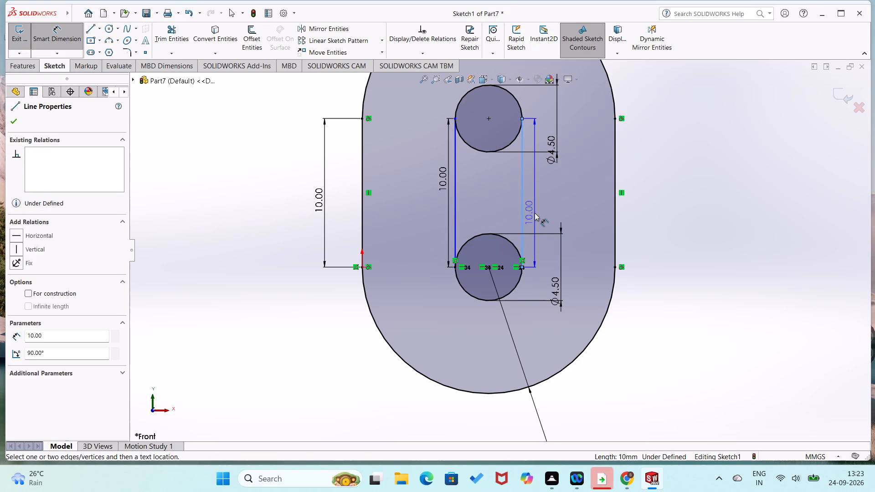
{"action": "left_click", "coordinate": [538, 213]}
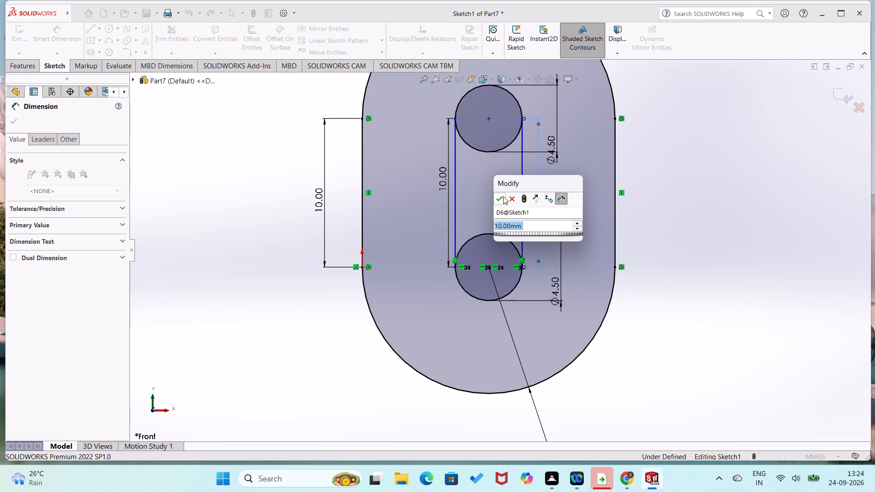
{"action": "left_click", "coordinate": [503, 196]}
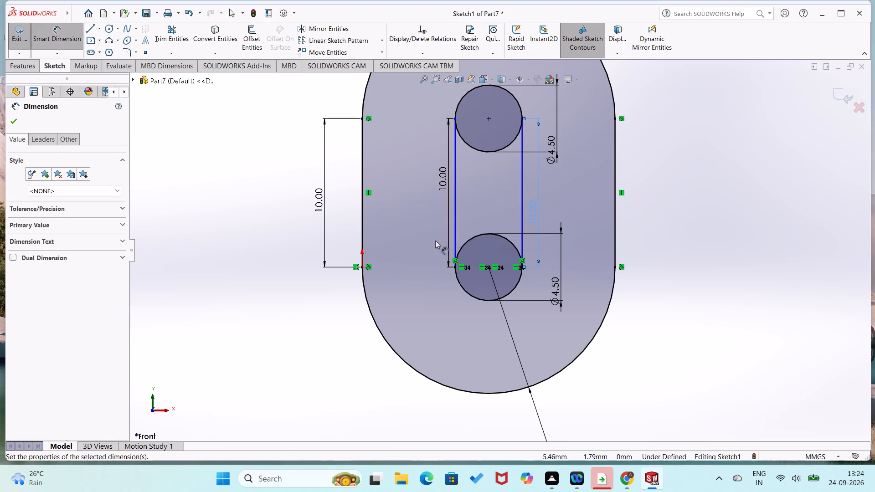
Trim away the upper circle's lower half and the lower circle's upper half to form the inner slot, and close the Trim command.
{"action": "left_click", "coordinate": [184, 40]}
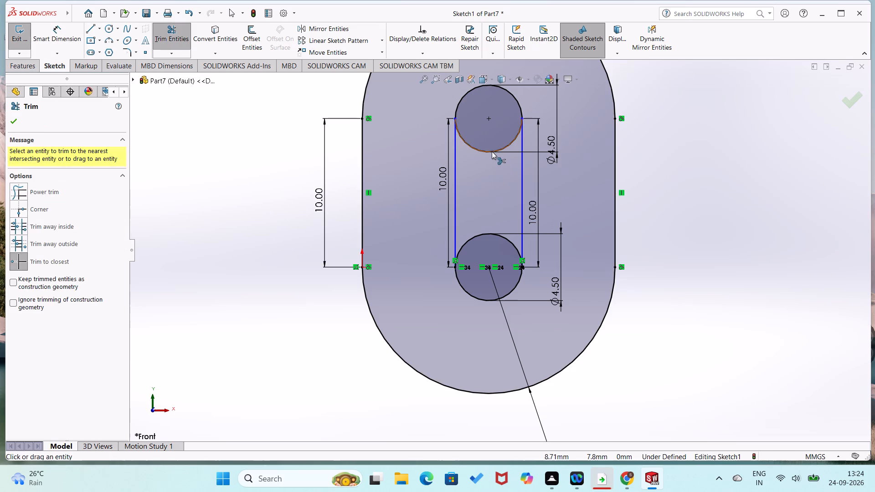
{"action": "left_click", "coordinate": [492, 151]}
{"action": "left_click", "coordinate": [484, 235]}
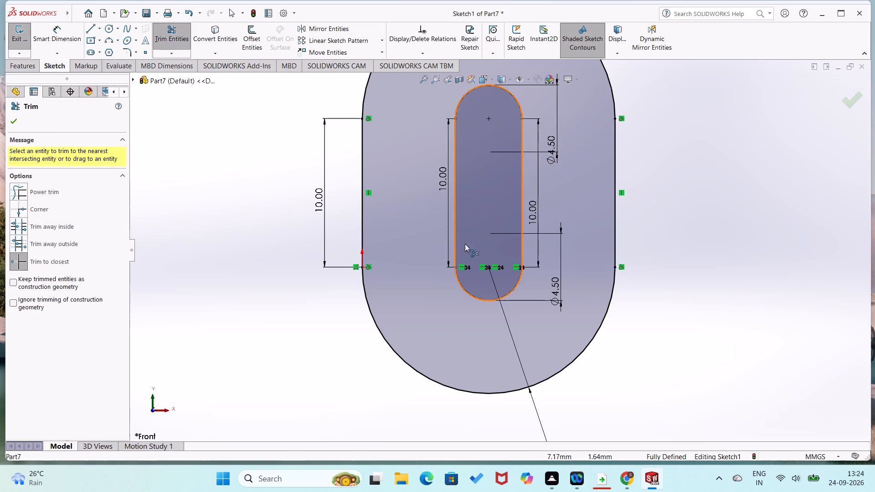
{"action": "left_click", "coordinate": [7, 124]}
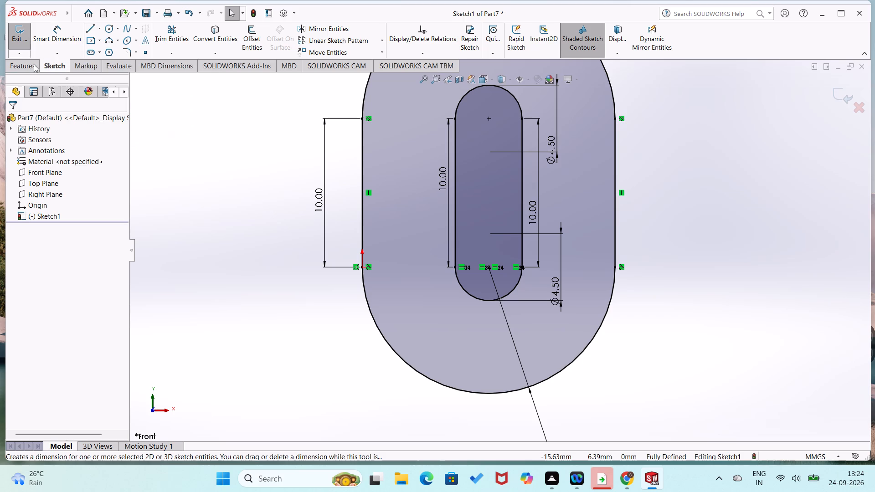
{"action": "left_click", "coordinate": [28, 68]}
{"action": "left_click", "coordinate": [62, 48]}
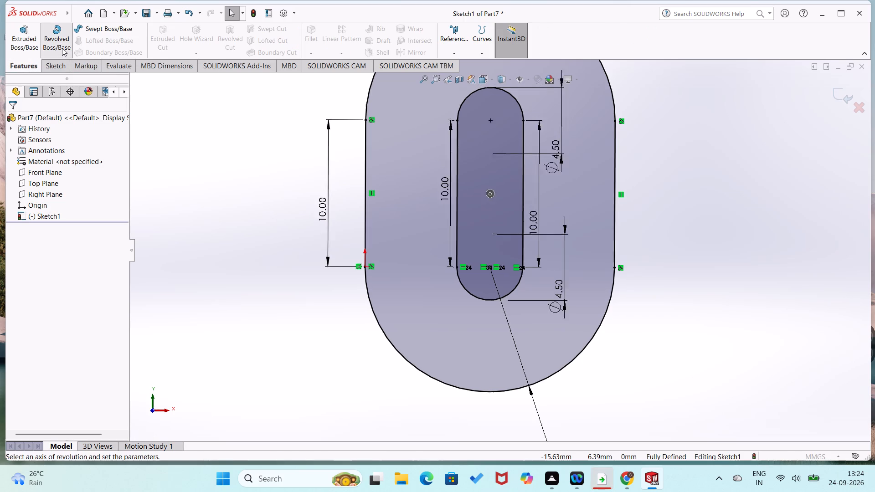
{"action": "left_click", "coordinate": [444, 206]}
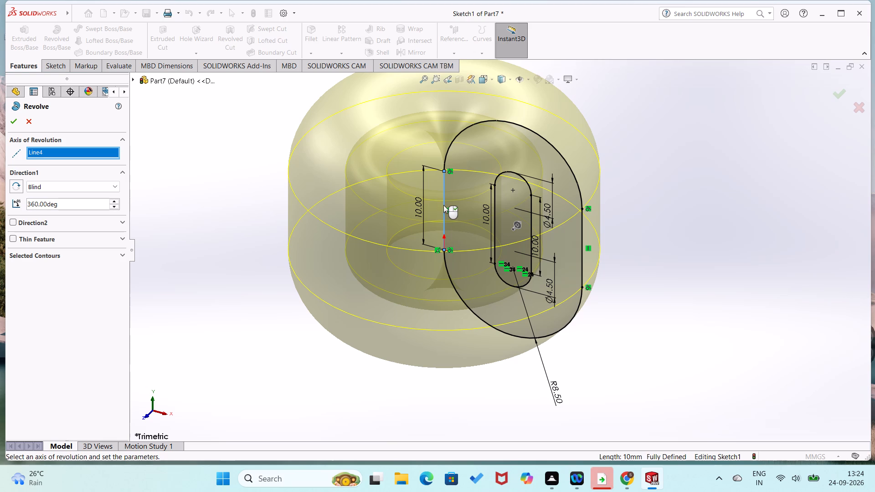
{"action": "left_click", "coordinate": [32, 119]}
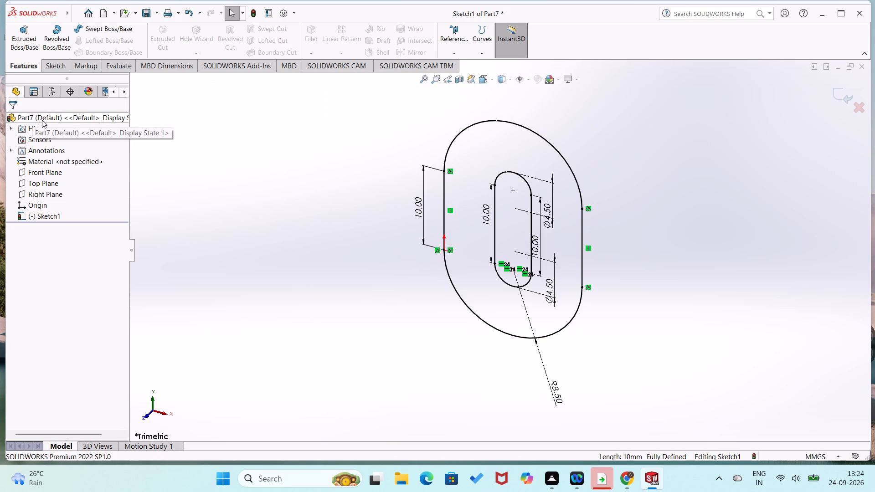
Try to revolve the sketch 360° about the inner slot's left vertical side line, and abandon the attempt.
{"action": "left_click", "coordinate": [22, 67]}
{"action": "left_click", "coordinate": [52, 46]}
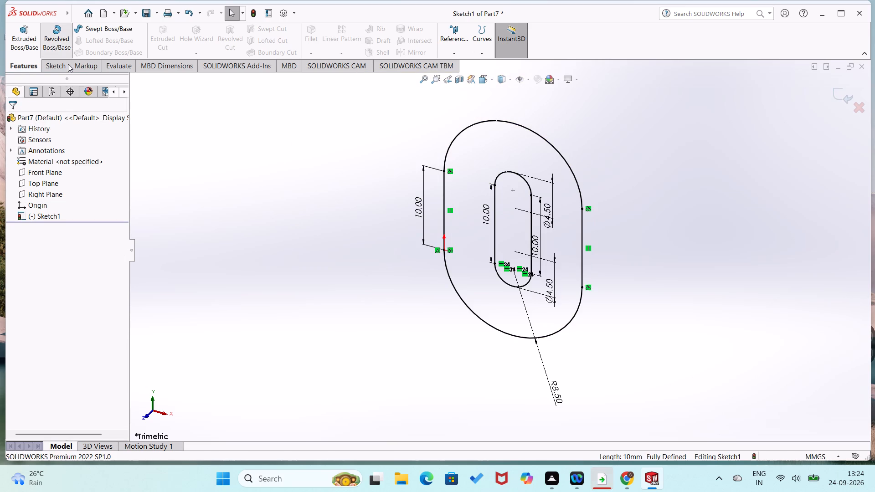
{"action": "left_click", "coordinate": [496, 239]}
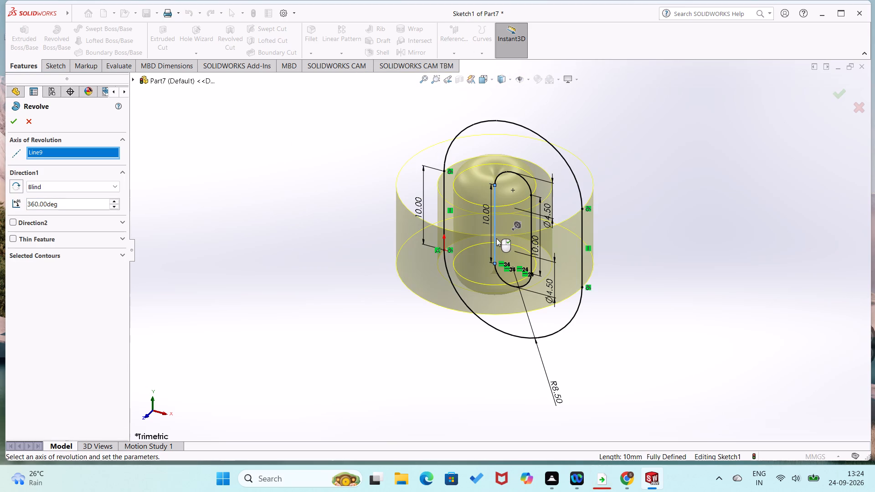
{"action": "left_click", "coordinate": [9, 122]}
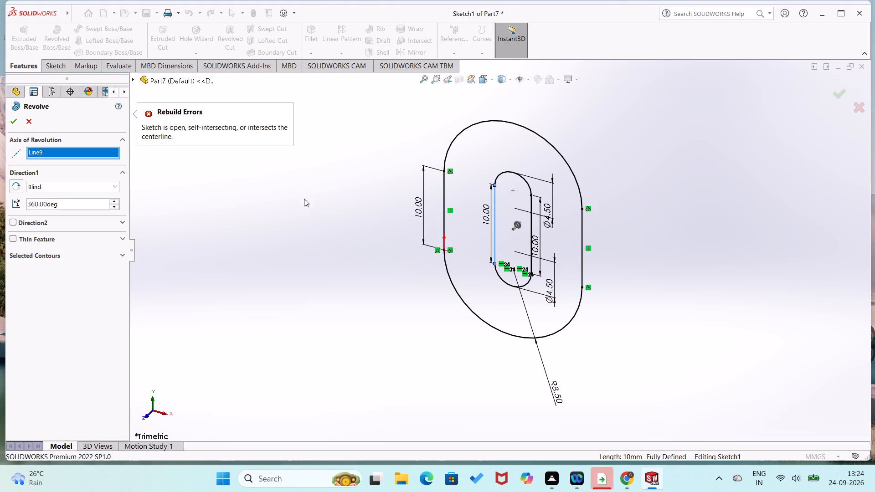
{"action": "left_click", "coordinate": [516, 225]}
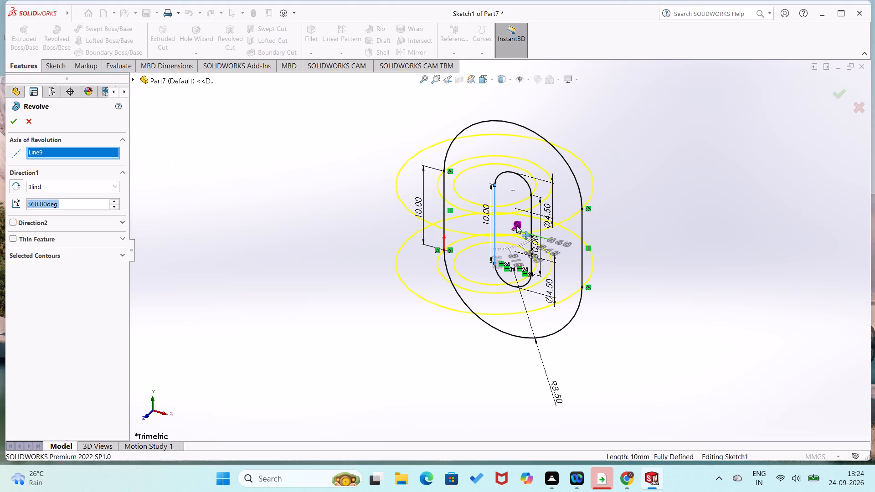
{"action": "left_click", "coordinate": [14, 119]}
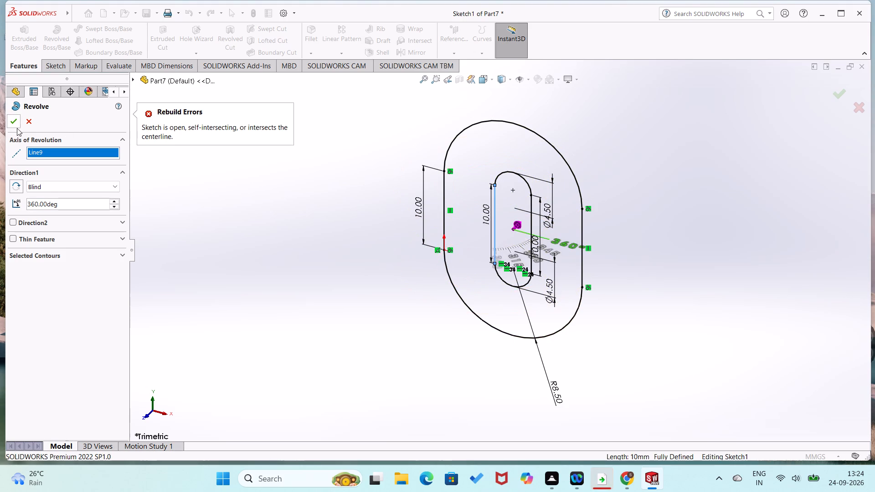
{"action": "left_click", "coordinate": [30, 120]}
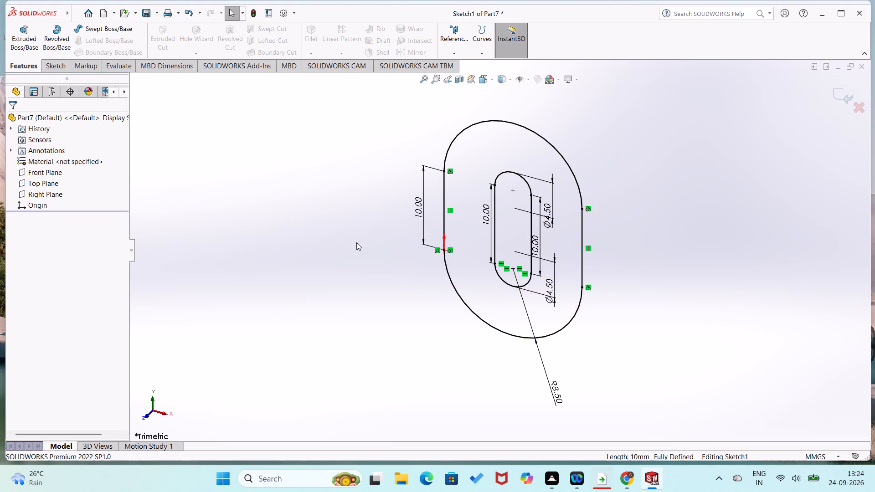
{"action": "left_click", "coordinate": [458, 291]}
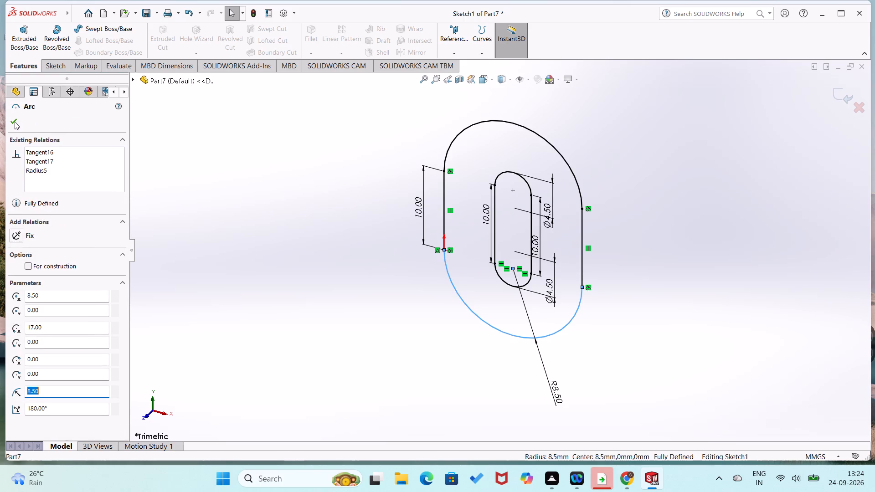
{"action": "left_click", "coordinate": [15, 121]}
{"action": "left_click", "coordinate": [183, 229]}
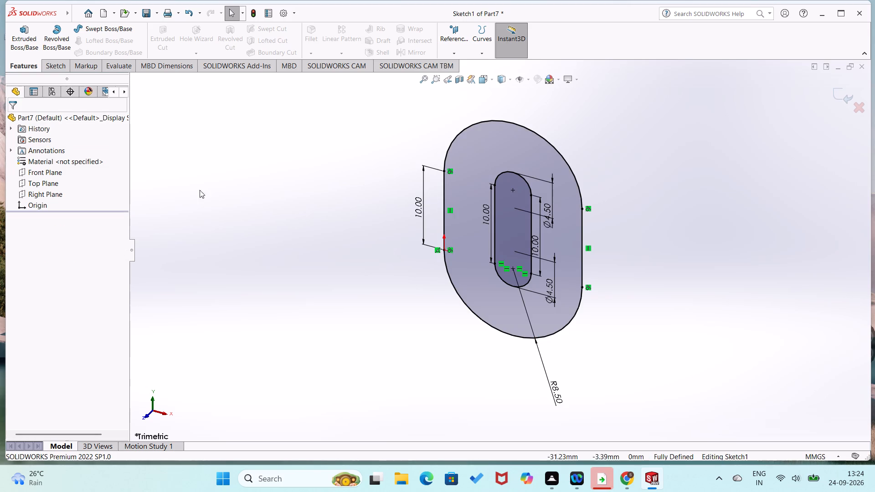
Revolve the slot sketch 360° with a Blind end condition about the outer slot's left 10 mm vertical line.
{"action": "left_click", "coordinate": [63, 43]}
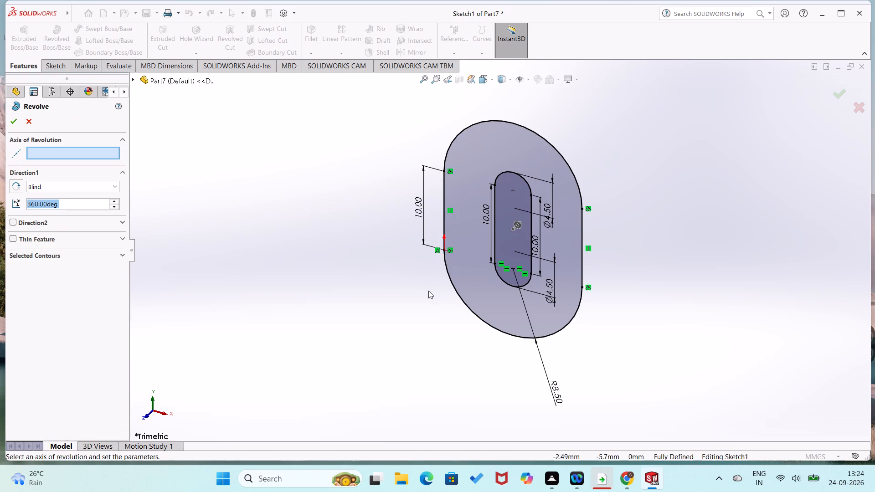
{"action": "left_click", "coordinate": [470, 310]}
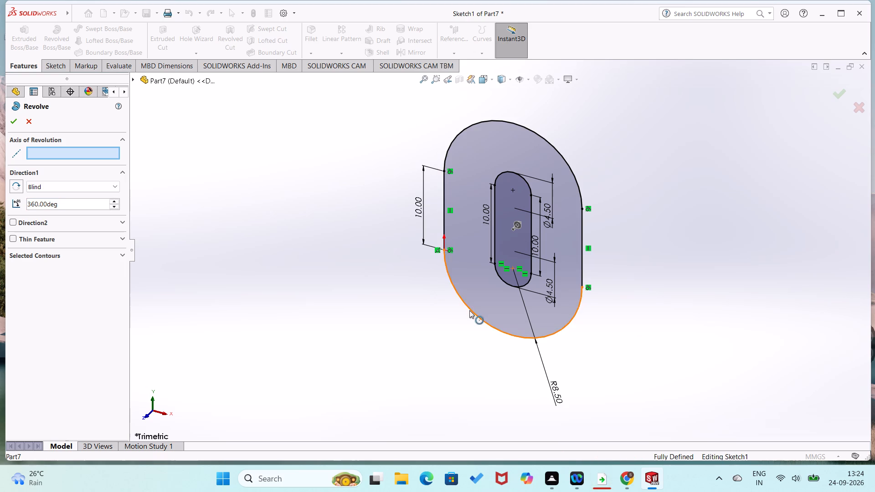
{"action": "left_click", "coordinate": [443, 205]}
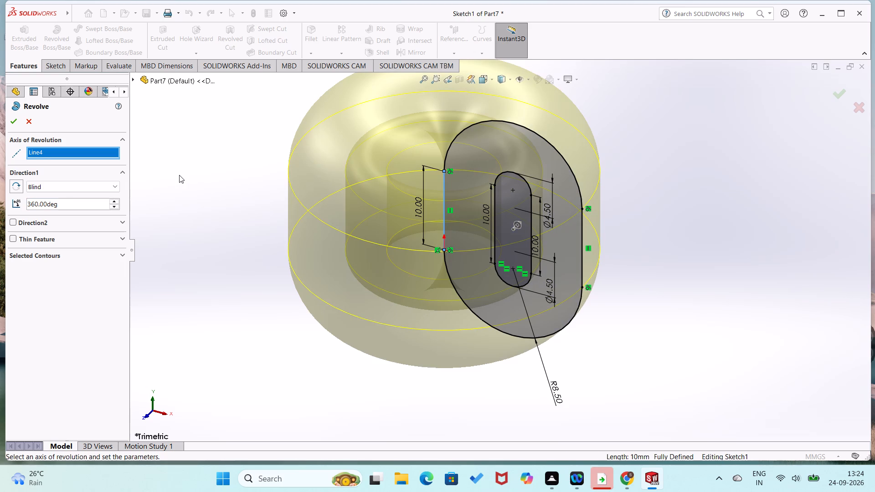
{"action": "left_click", "coordinate": [13, 125]}
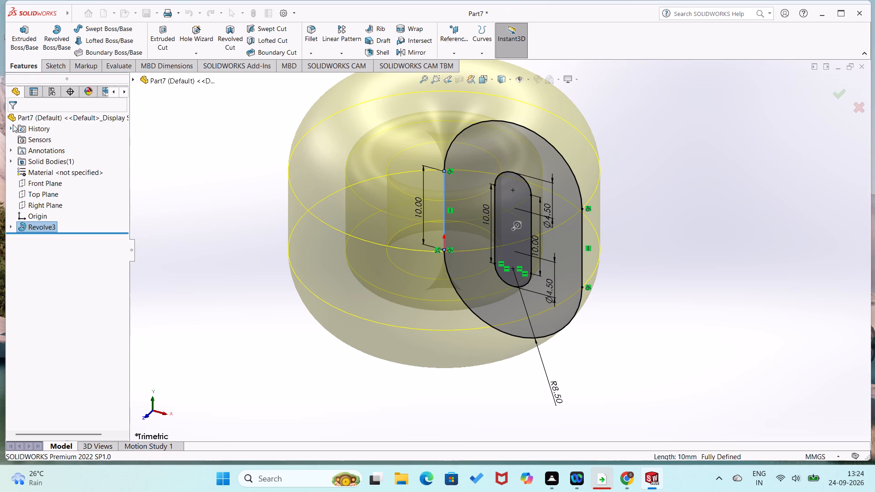
{"action": "left_click", "coordinate": [236, 256]}
Examine the revolved body from all sides, including its dimpled ends and cylindrical outer band.
{"action": "middle_click_drag", "start_coordinate": [240, 258], "coordinate": [255, 341]}
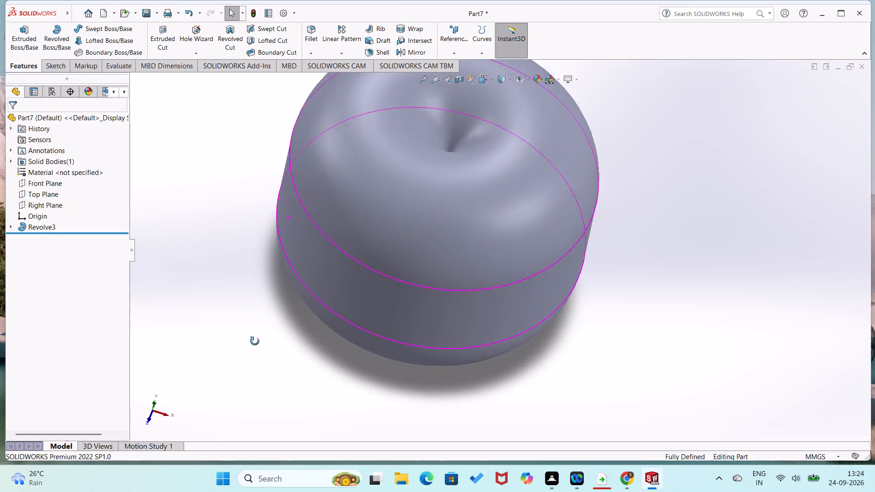
{"action": "middle_click_drag", "start_coordinate": [255, 341], "coordinate": [494, 365]}
{"action": "scroll", "coordinate": [492, 359], "scroll_direction": "up", "scroll_amount": 2}
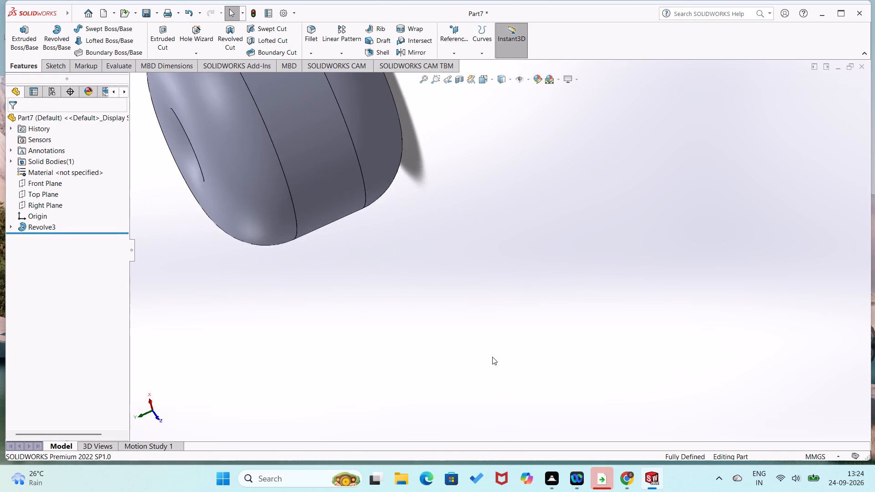
{"action": "scroll", "coordinate": [421, 257], "scroll_direction": "up", "scroll_amount": 2}
{"action": "middle_click_drag", "start_coordinate": [417, 258], "coordinate": [308, 312]}
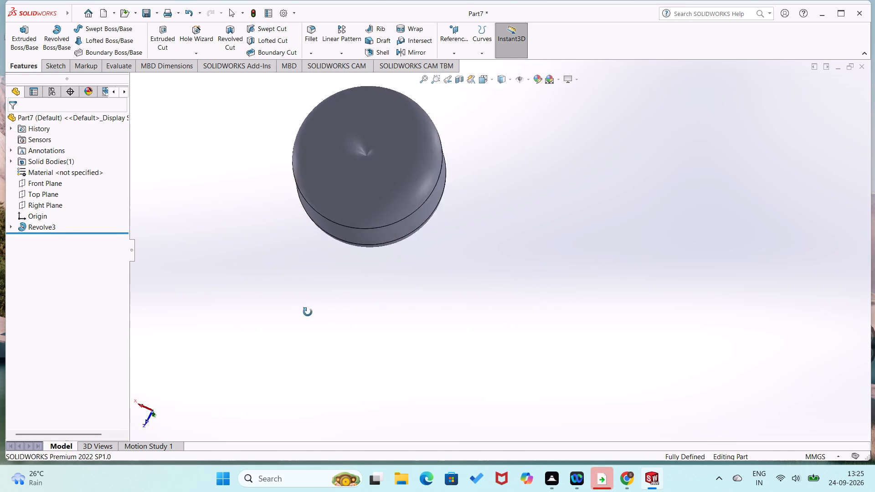
{"action": "middle_click_drag", "start_coordinate": [308, 312], "coordinate": [416, 445]}
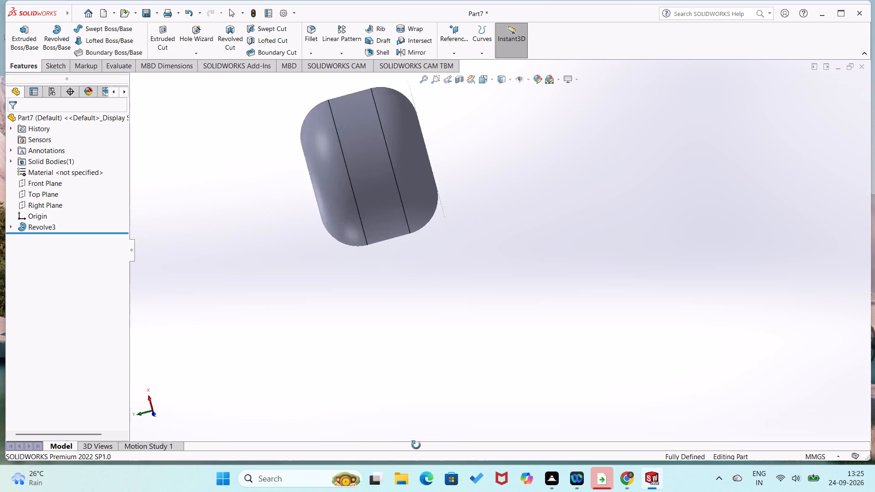
{"action": "middle_click_drag", "start_coordinate": [416, 445], "coordinate": [488, 324]}
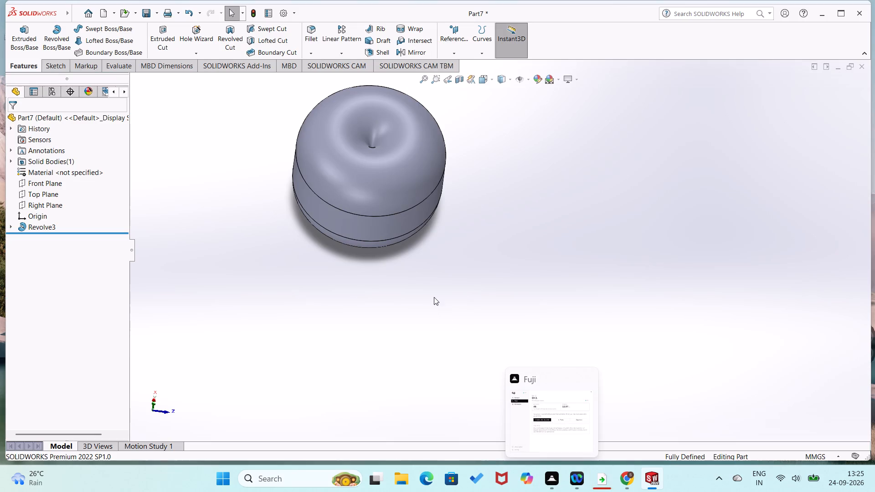
{"action": "middle_click_drag", "start_coordinate": [428, 289], "coordinate": [688, 305]}
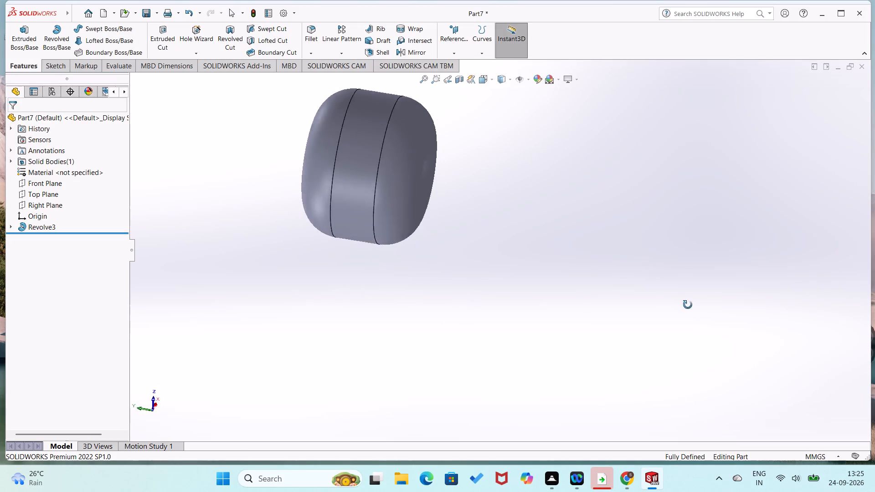
{"action": "middle_click_drag", "start_coordinate": [688, 305], "coordinate": [428, 250]}
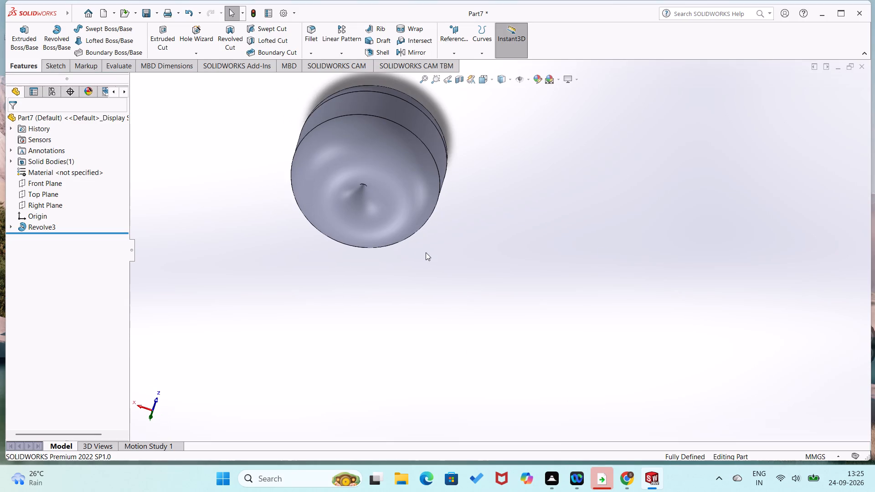
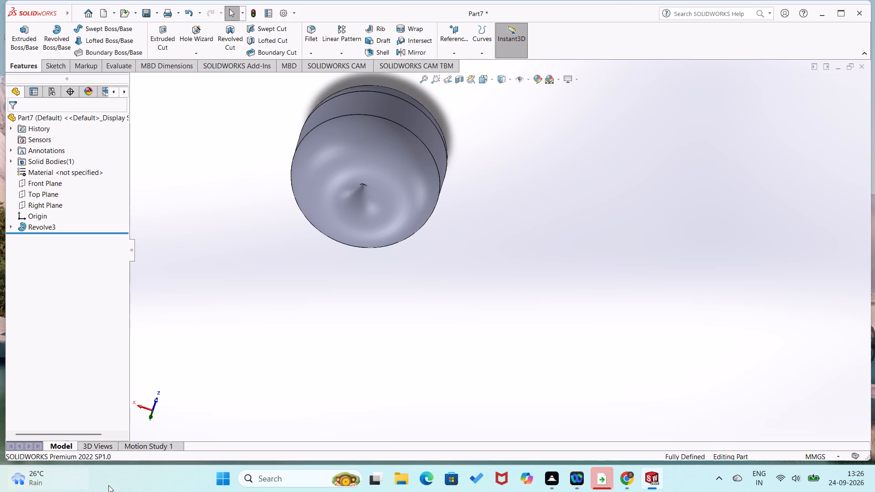
Close the open revolved part document.
{"action": "left_click", "coordinate": [860, 67]}
{"action": "left_click", "coordinate": [501, 257]}
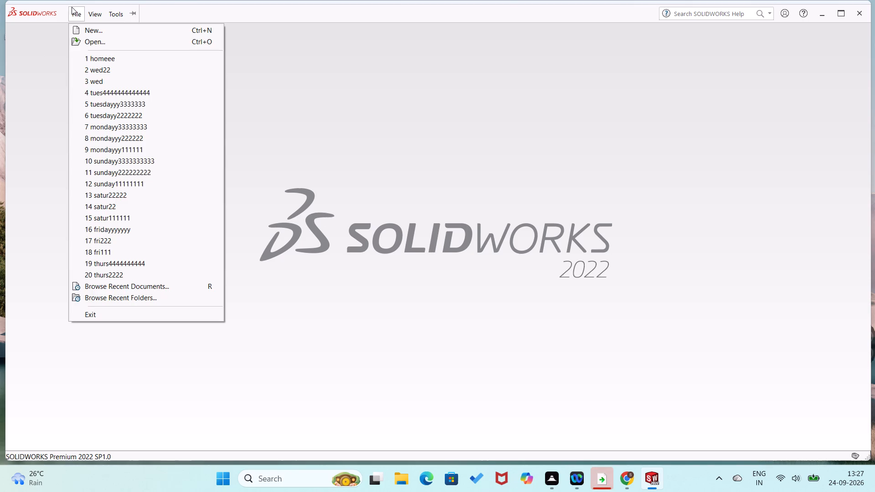
Create a new part document.
{"action": "left_click", "coordinate": [54, 66]}
{"action": "left_click", "coordinate": [89, 14]}
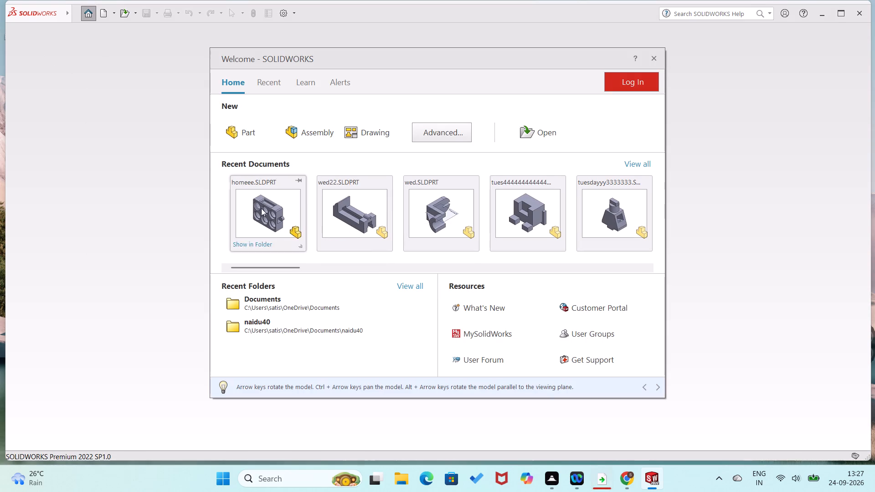
{"action": "left_click", "coordinate": [243, 138]}
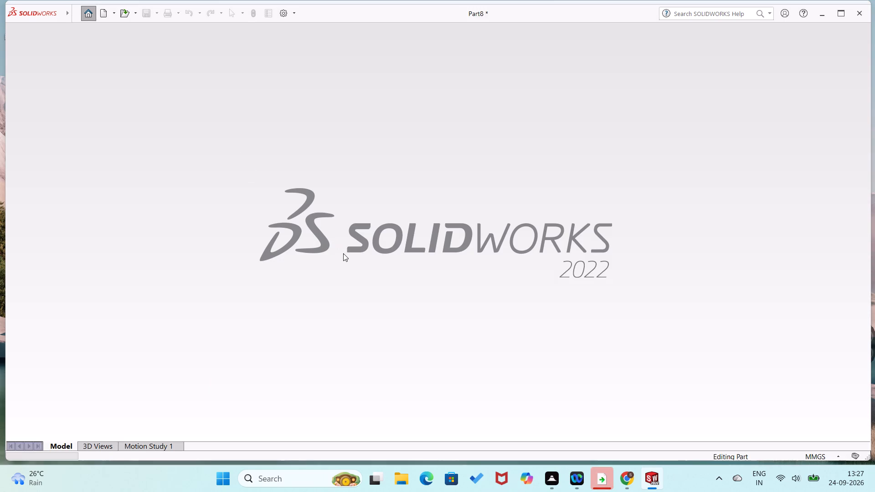
Sketch a closed four-line rectangle on the Front Plane from the origin, about 106 mm wide and 47 mm high.
{"action": "left_click", "coordinate": [27, 169]}
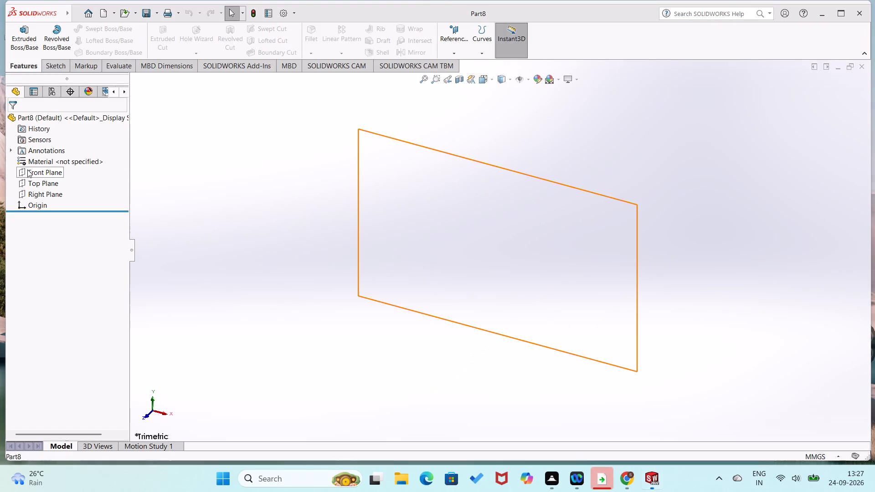
{"action": "left_click", "coordinate": [35, 156]}
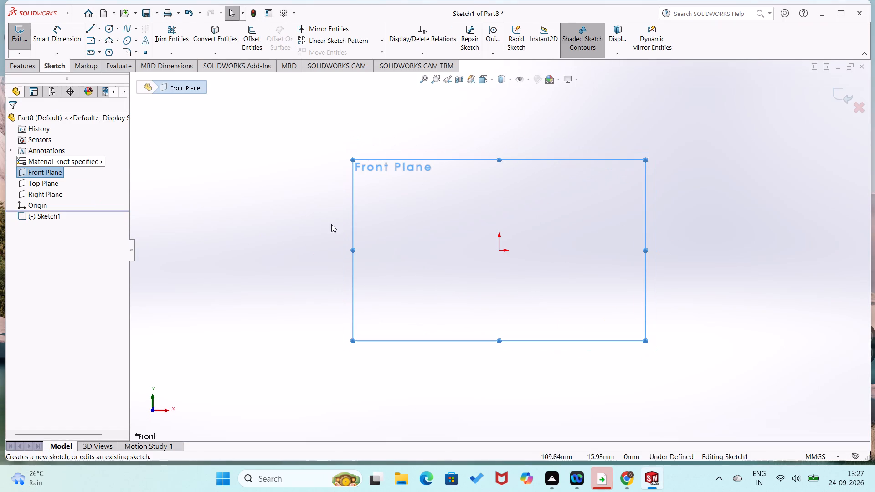
{"action": "right_click_drag", "start_coordinate": [390, 231], "coordinate": [360, 255]}
{"action": "right_click_drag", "start_coordinate": [491, 250], "coordinate": [396, 292]}
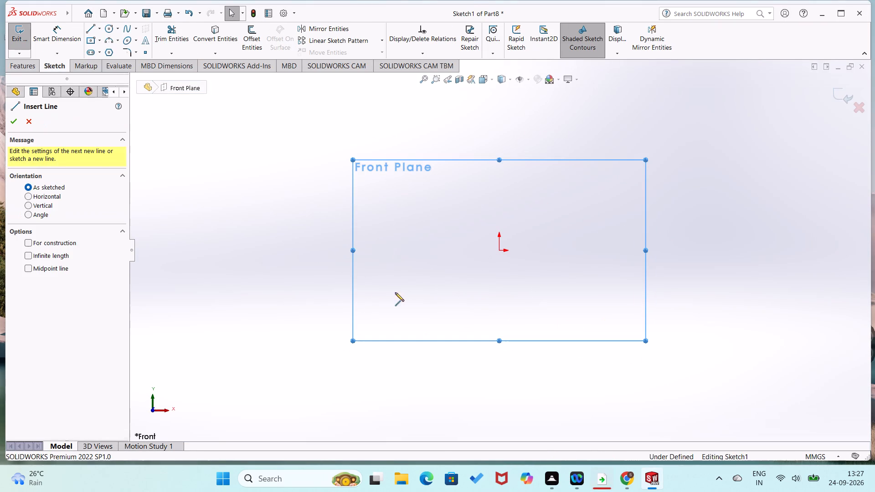
{"action": "left_click", "coordinate": [499, 249]}
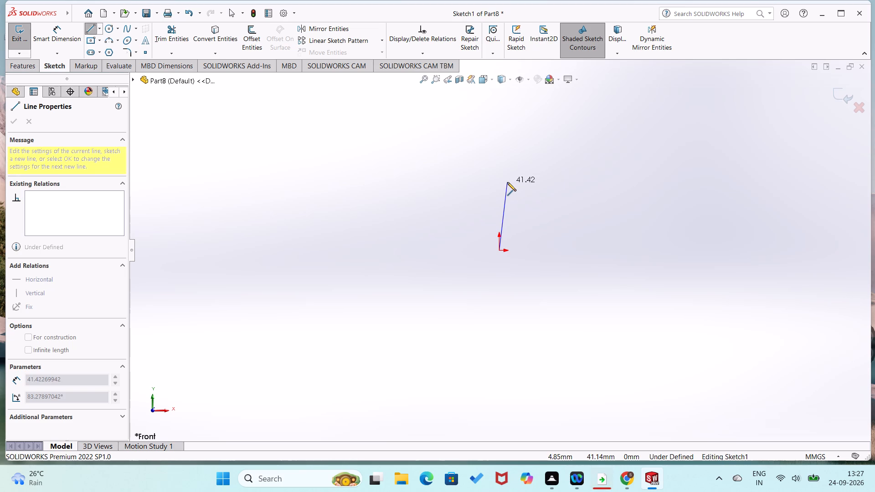
{"action": "left_click", "coordinate": [500, 174]}
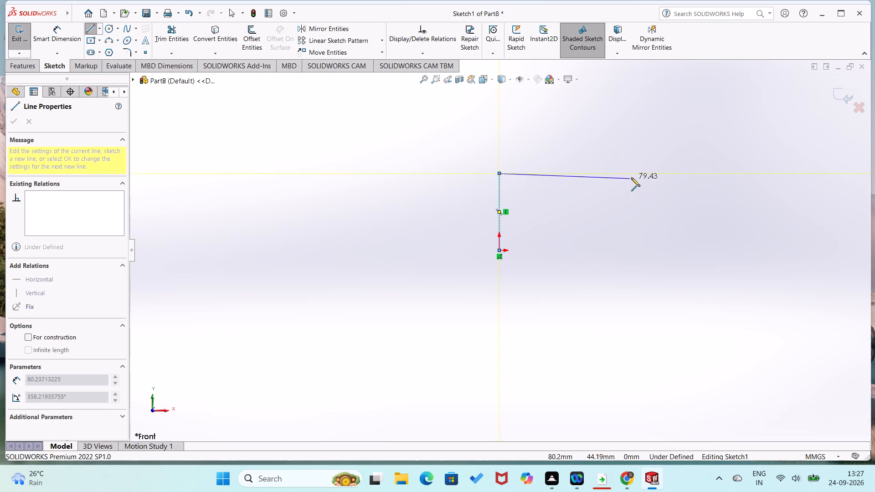
{"action": "left_click", "coordinate": [674, 171]}
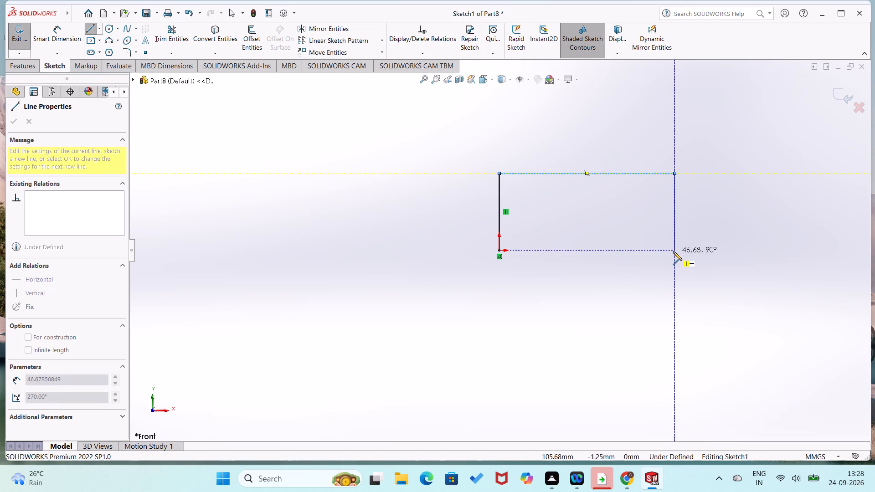
{"action": "left_click", "coordinate": [673, 251]}
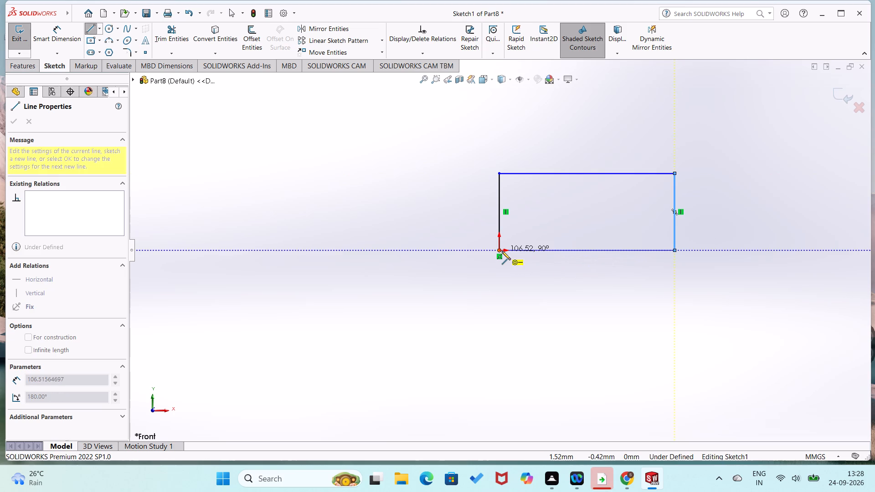
{"action": "left_click", "coordinate": [500, 251]}
Dimension the rectangle's left side to 90 mm and its bottom side to 125 mm.
{"action": "right_click_drag", "start_coordinate": [474, 271], "coordinate": [473, 200]}
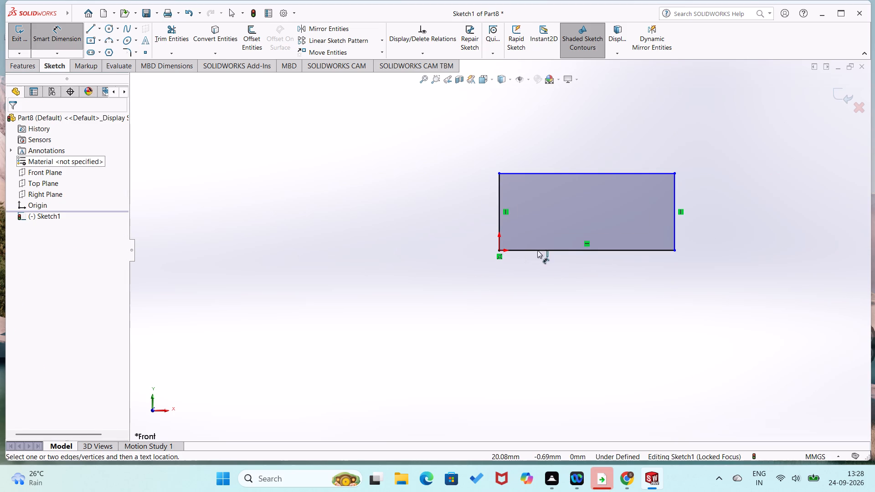
{"action": "left_click", "coordinate": [498, 213]}
{"action": "left_click", "coordinate": [479, 219]}
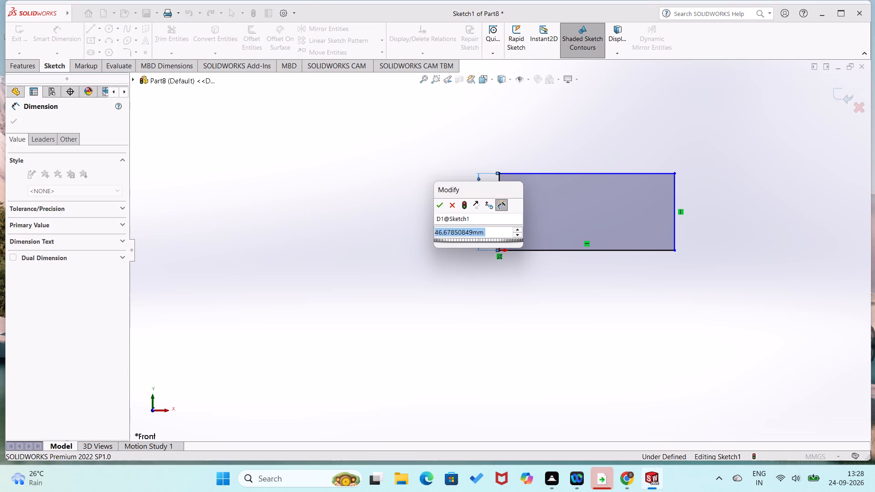
{"action": "type", "text": "90"}
{"action": "key", "text": "Return"}
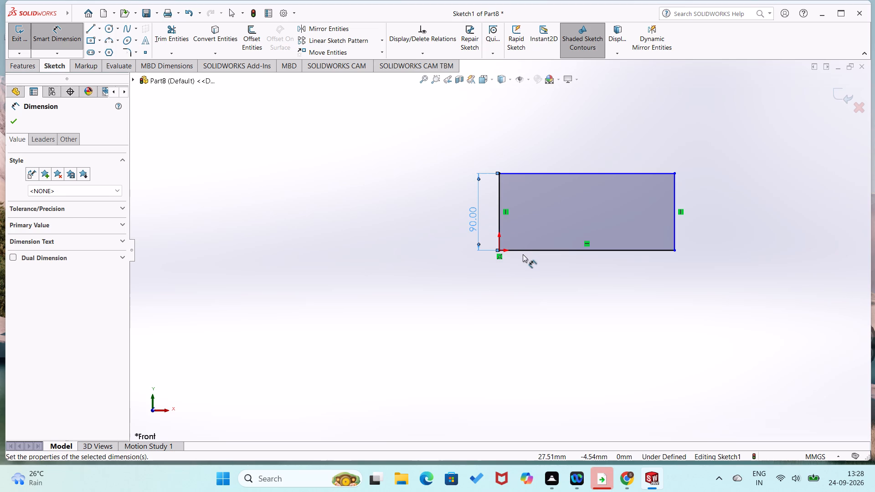
{"action": "left_click", "coordinate": [557, 251]}
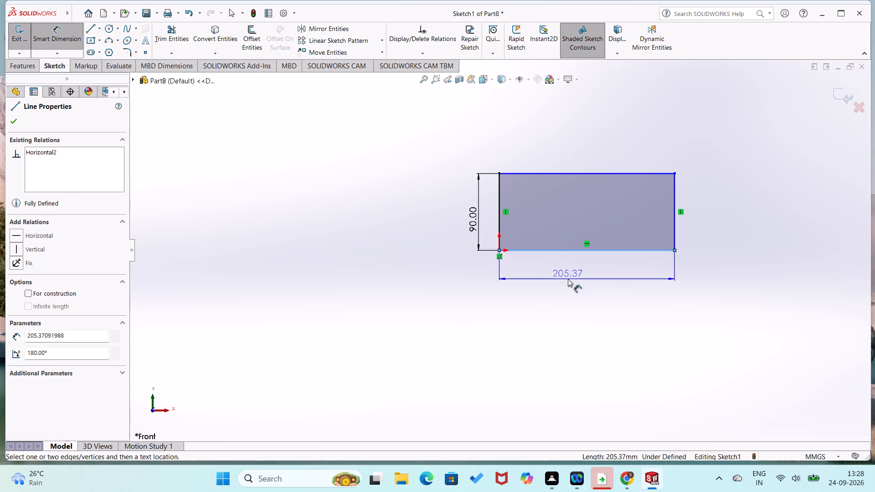
{"action": "left_click", "coordinate": [568, 279]}
{"action": "type", "text": "125"}
{"action": "key", "text": "Return"}
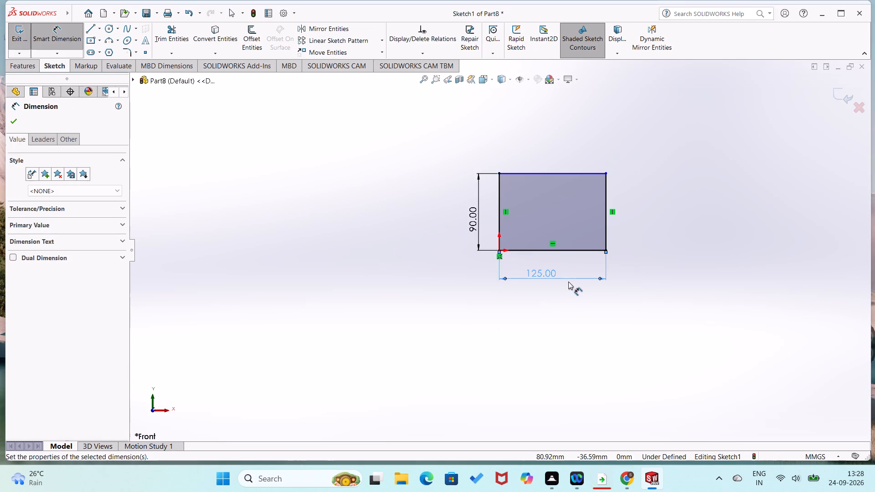
Add a dimension to the rectangle's right vertical side, accepting its current length.
{"action": "scroll", "coordinate": [534, 283], "scroll_direction": "down", "scroll_amount": 4}
{"action": "scroll", "coordinate": [534, 282], "scroll_direction": "up", "scroll_amount": 2}
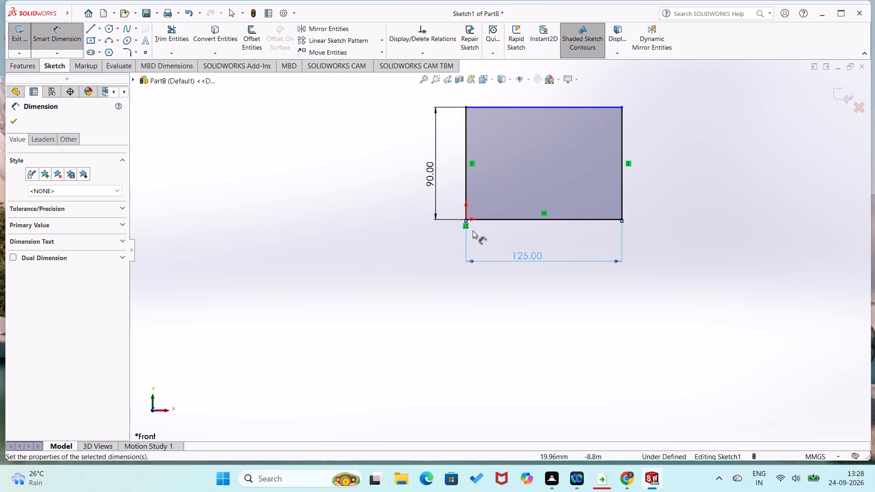
{"action": "left_click", "coordinate": [413, 216]}
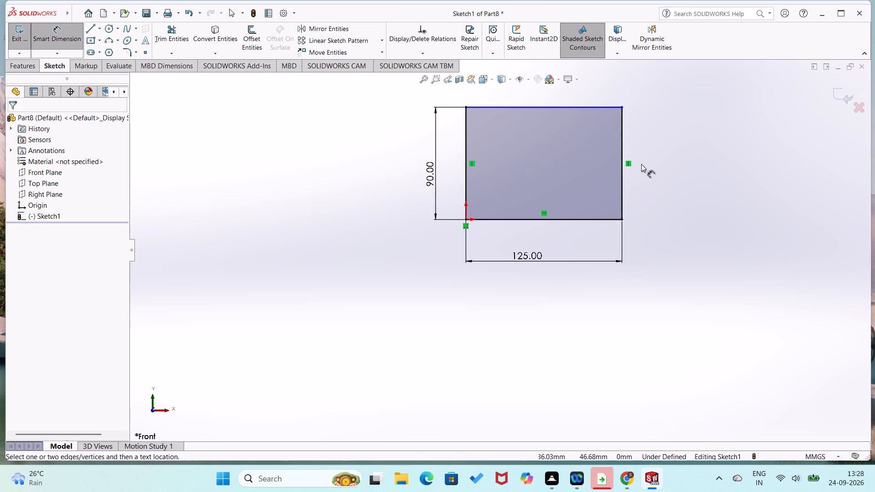
{"action": "left_click", "coordinate": [619, 185]}
{"action": "left_click", "coordinate": [637, 187]}
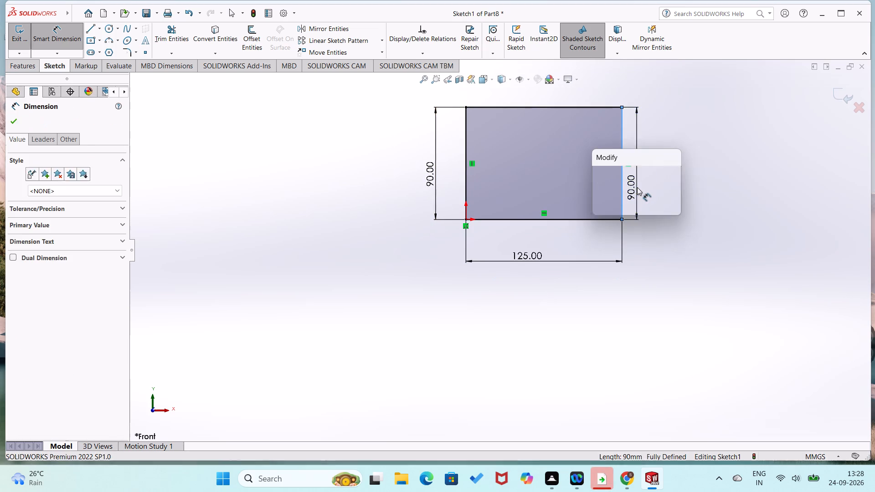
{"action": "left_click", "coordinate": [595, 174]}
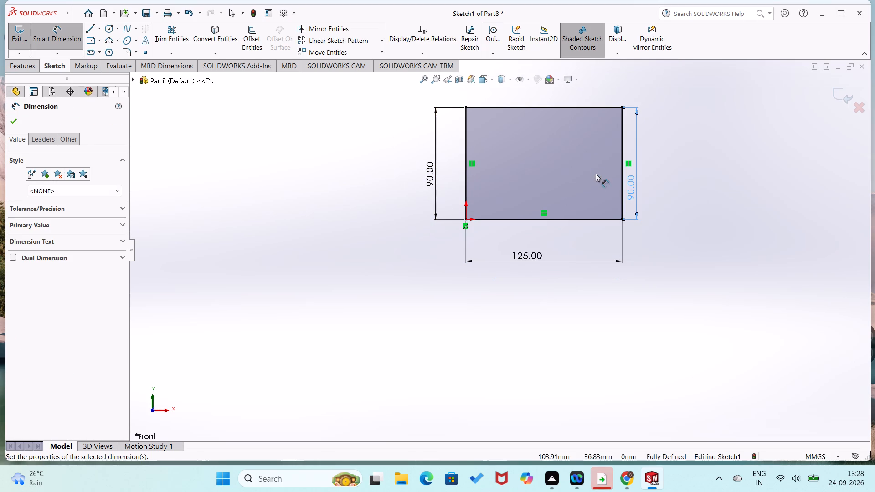
Extrude the rectangle as a blind boss 24 mm deep with the direction reversed, behind the sketch plane.
{"action": "left_click", "coordinate": [30, 69]}
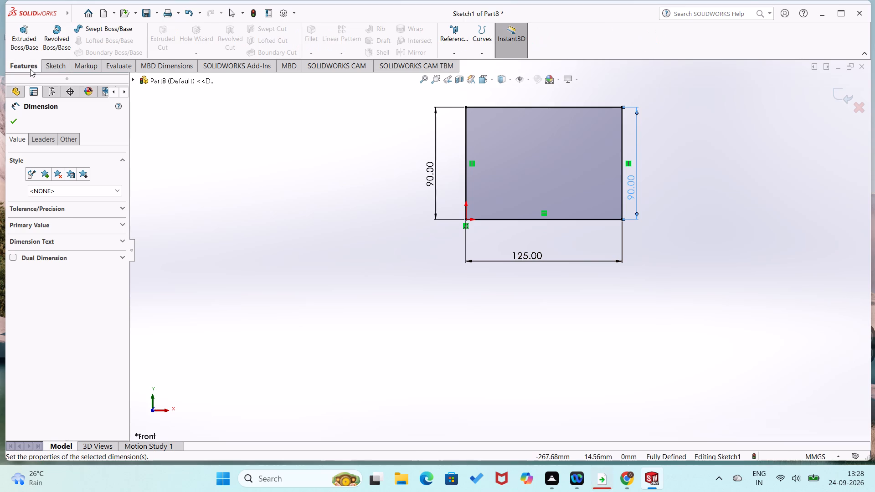
{"action": "left_click", "coordinate": [36, 41]}
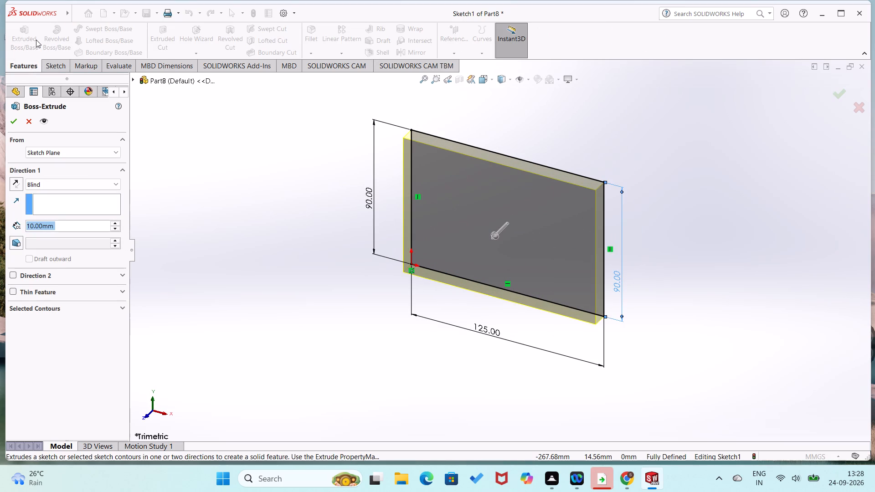
{"action": "type", "text": "24"}
{"action": "key", "text": "Return"}
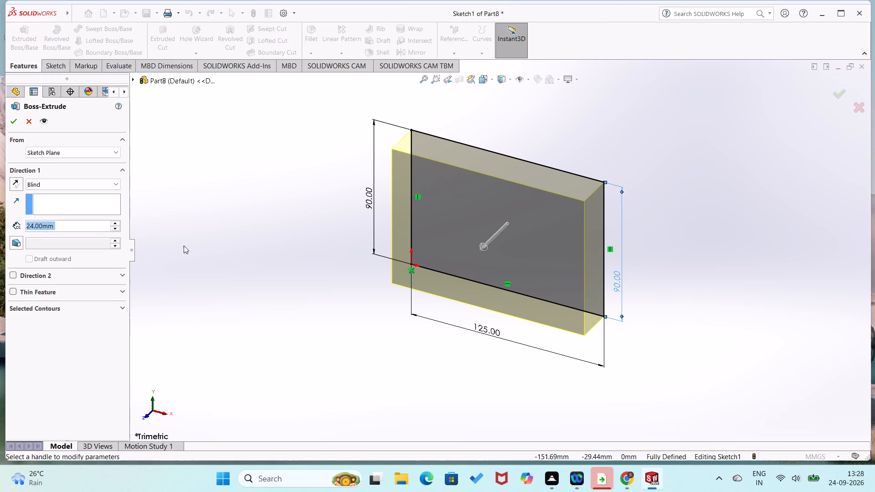
{"action": "left_click", "coordinate": [13, 181]}
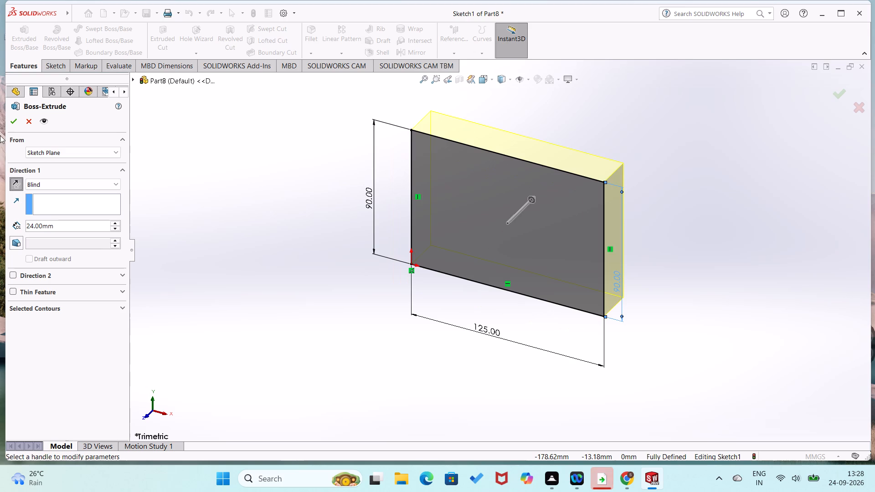
{"action": "left_click", "coordinate": [10, 118]}
{"action": "left_click", "coordinate": [206, 218]}
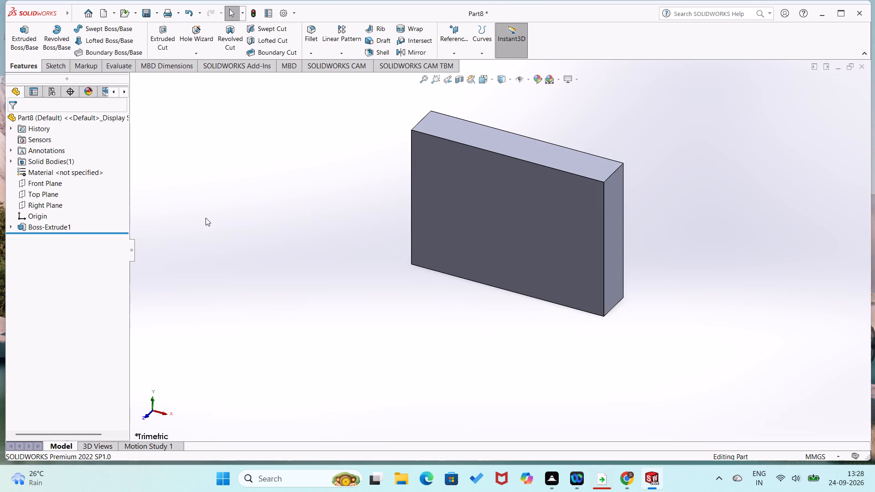
Create a reference plane offset 22 mm from the block's narrow top face, with the offset flipped into the block.
{"action": "middle_click_drag", "start_coordinate": [207, 247], "coordinate": [206, 396]}
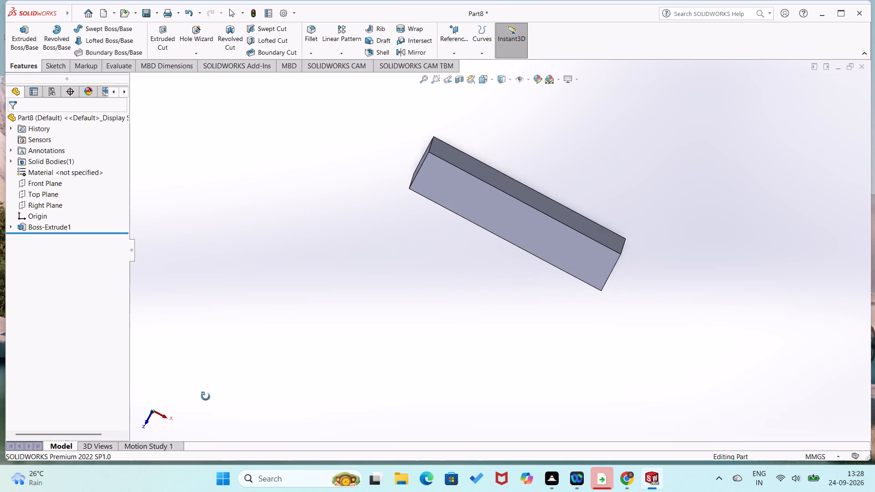
{"action": "middle_click_drag", "start_coordinate": [206, 396], "coordinate": [205, 396]}
{"action": "left_click", "coordinate": [447, 49]}
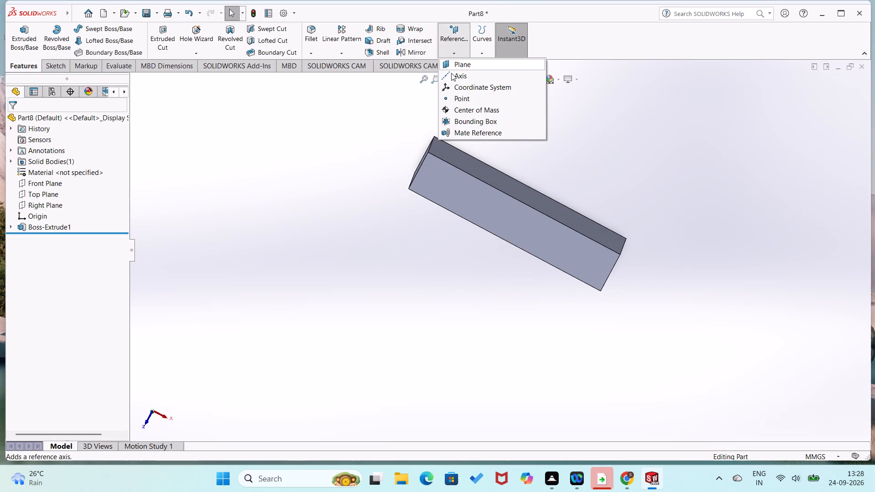
{"action": "left_click", "coordinate": [453, 68]}
{"action": "left_click", "coordinate": [457, 177]}
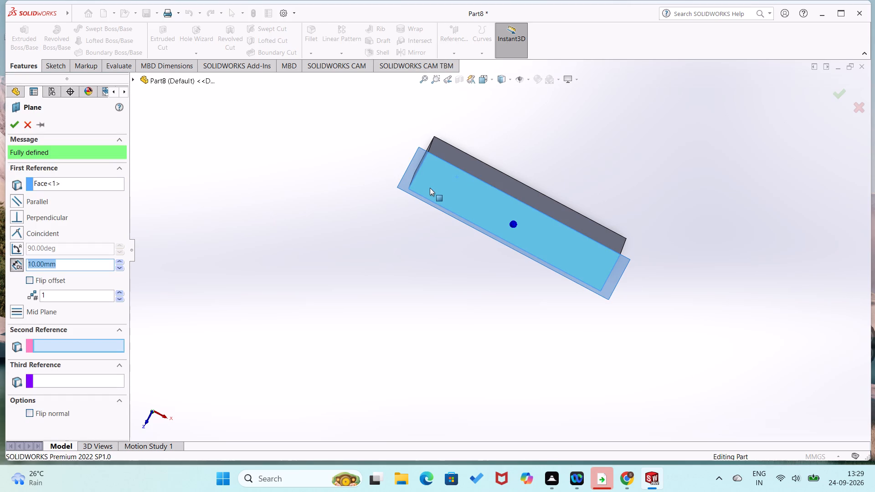
{"action": "type", "text": "22"}
{"action": "key", "text": "Return"}
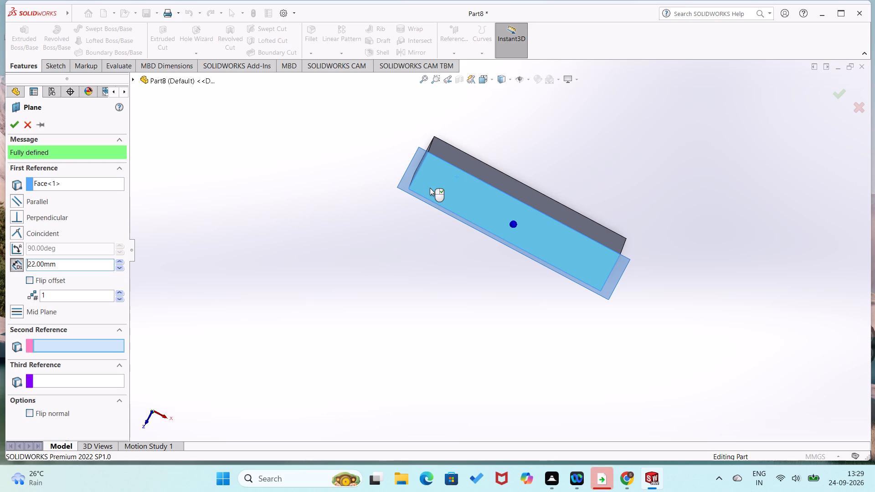
{"action": "scroll", "coordinate": [412, 248], "scroll_direction": "up", "scroll_amount": 1}
{"action": "middle_click_drag", "start_coordinate": [421, 287], "coordinate": [428, 338]}
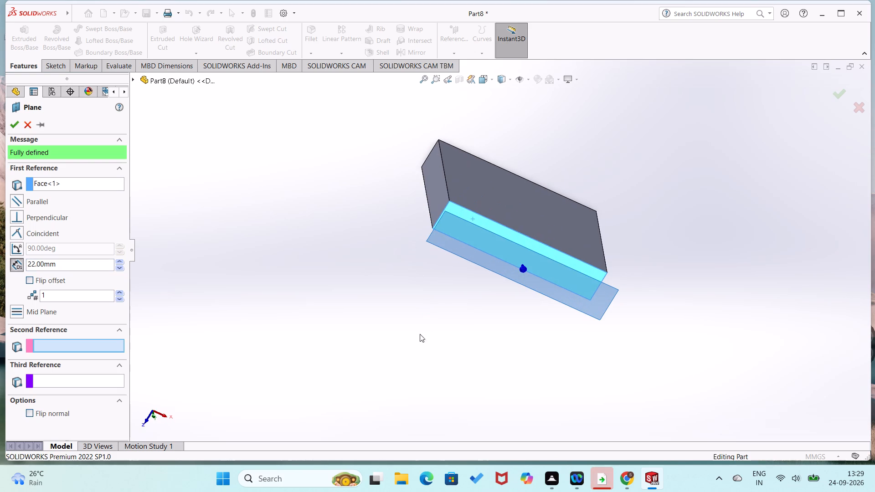
{"action": "left_click", "coordinate": [32, 279]}
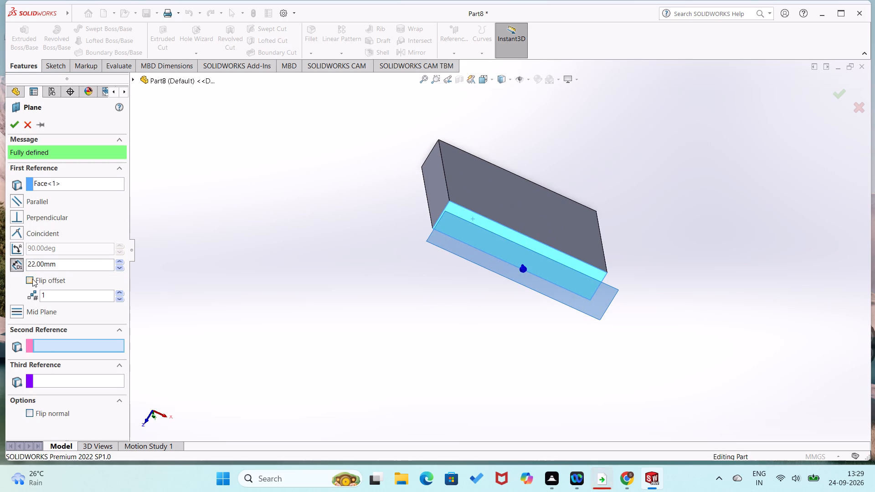
{"action": "middle_click_drag", "start_coordinate": [136, 303], "coordinate": [208, 357]}
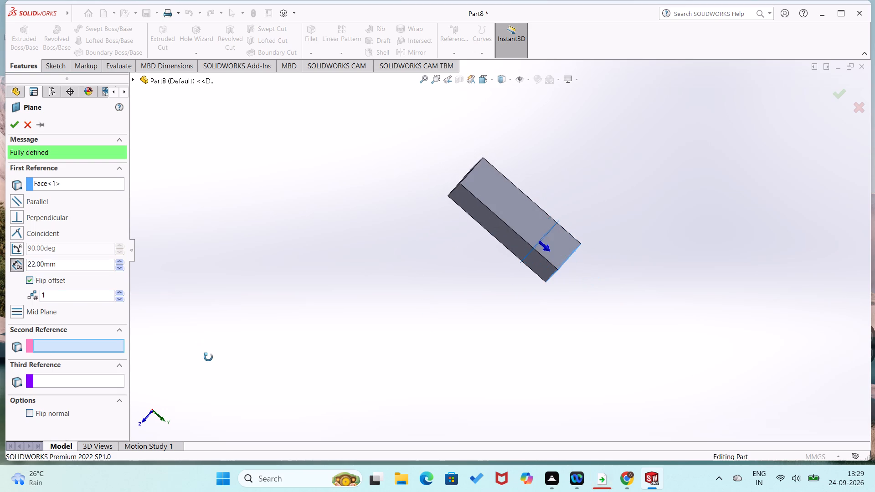
{"action": "middle_click_drag", "start_coordinate": [208, 357], "coordinate": [164, 436]}
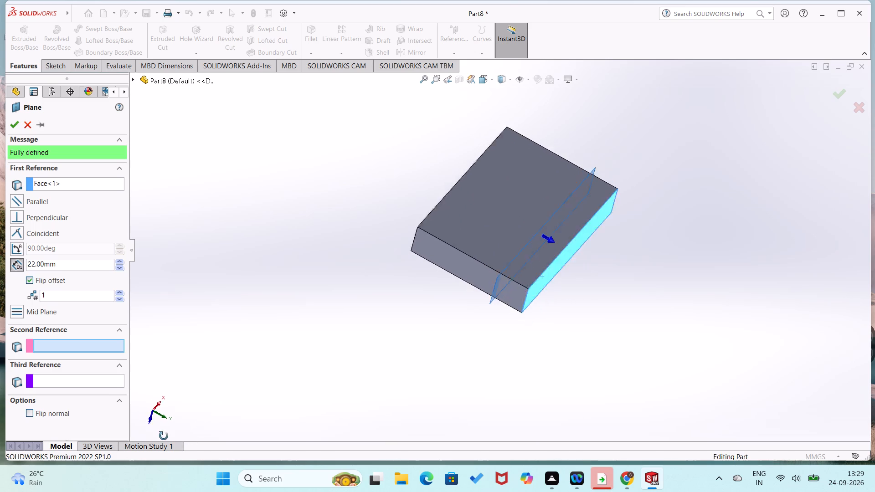
{"action": "middle_click_drag", "start_coordinate": [164, 436], "coordinate": [131, 373]}
{"action": "left_click", "coordinate": [13, 119]}
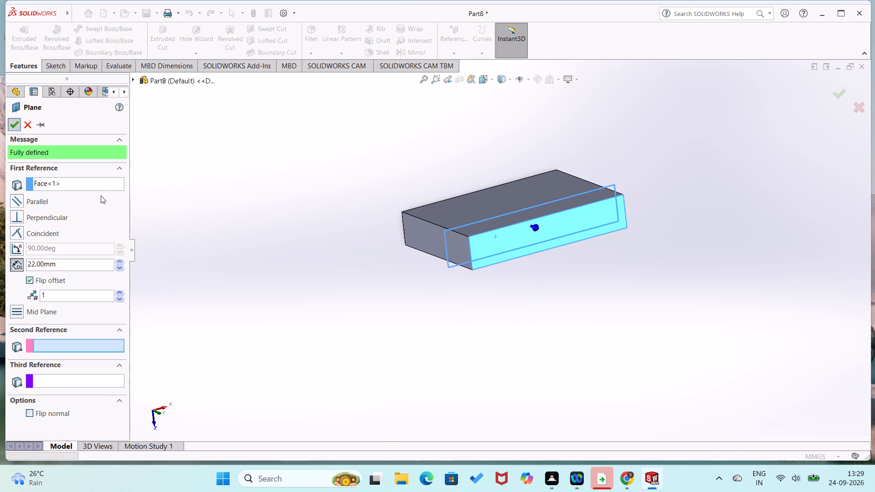
{"action": "left_click", "coordinate": [162, 233]}
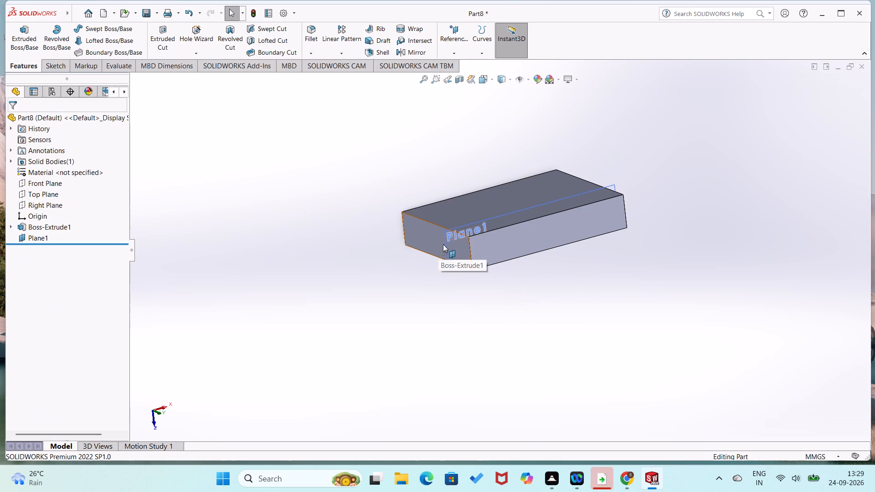
Open a new sketch on the offset plane Plane1, viewed face-on.
{"action": "right_click", "coordinate": [443, 244]}
{"action": "left_click", "coordinate": [461, 229]}
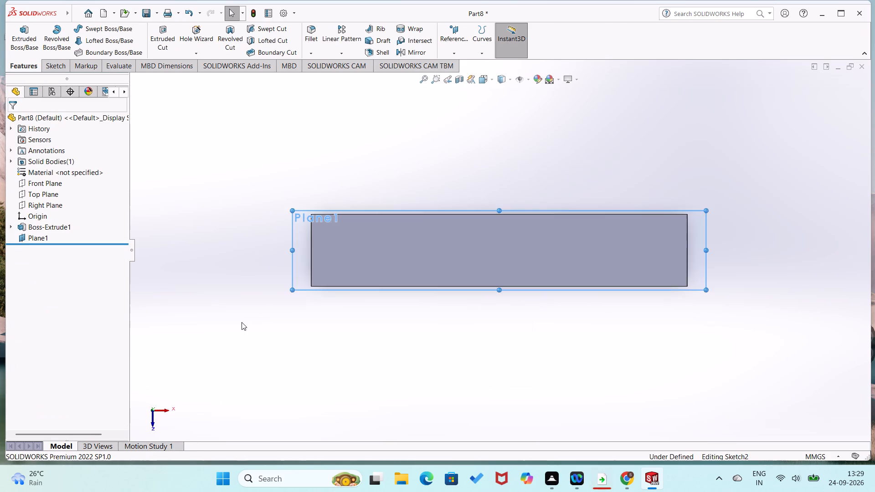
{"action": "left_click", "coordinate": [241, 323]}
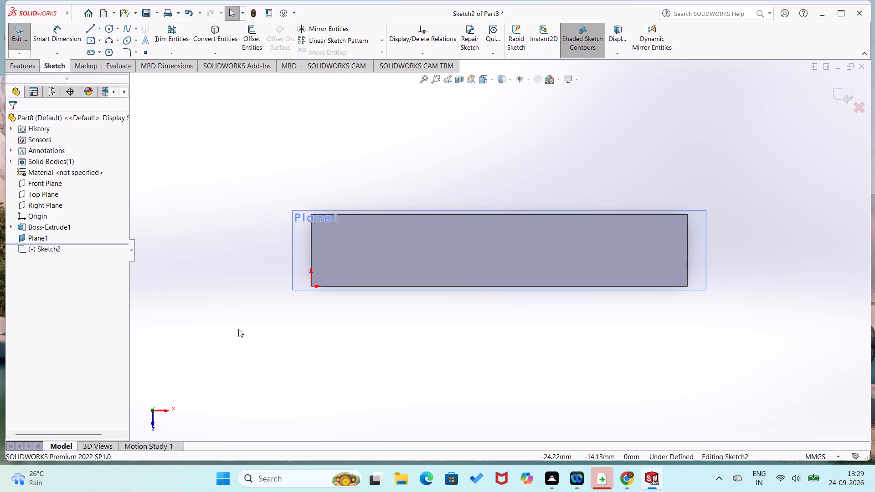
Sketch a vertical line about 15.5 mm up from the block's top corner farthest from the origin, continued by a line about 43 mm long sloping back over the block.
{"action": "right_click_drag", "start_coordinate": [265, 335], "coordinate": [175, 346]}
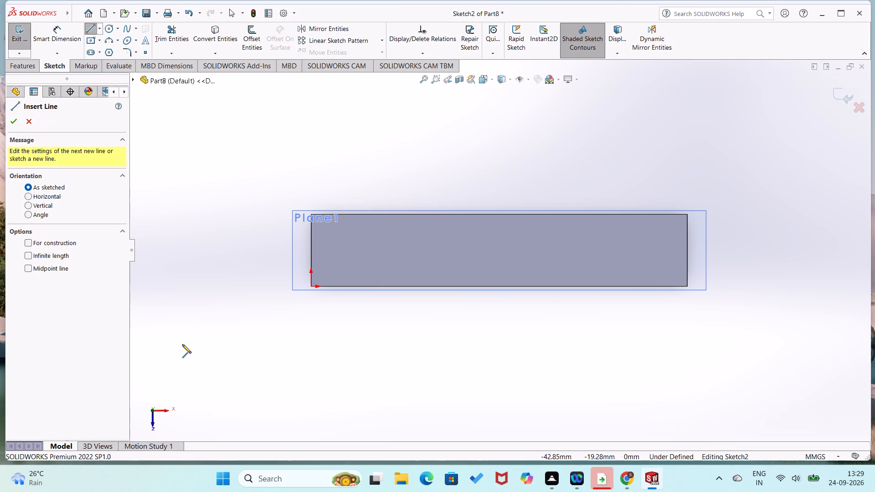
{"action": "left_click", "coordinate": [685, 214]}
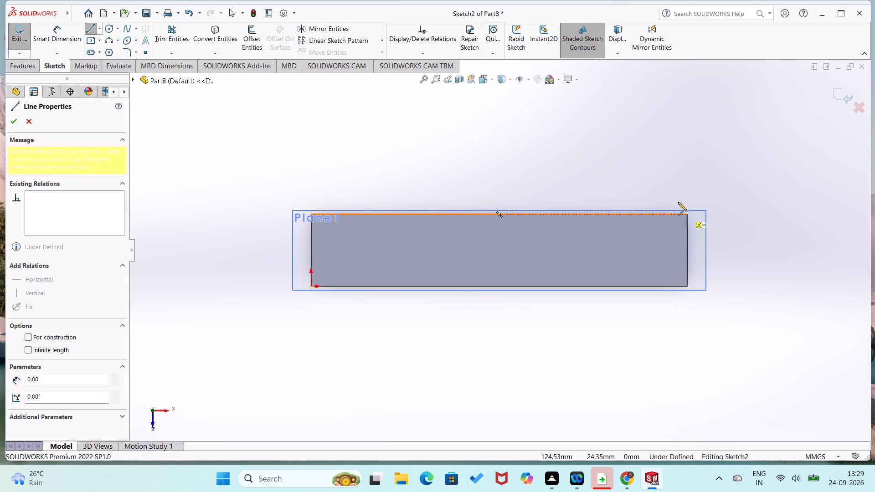
{"action": "left_click", "coordinate": [690, 168]}
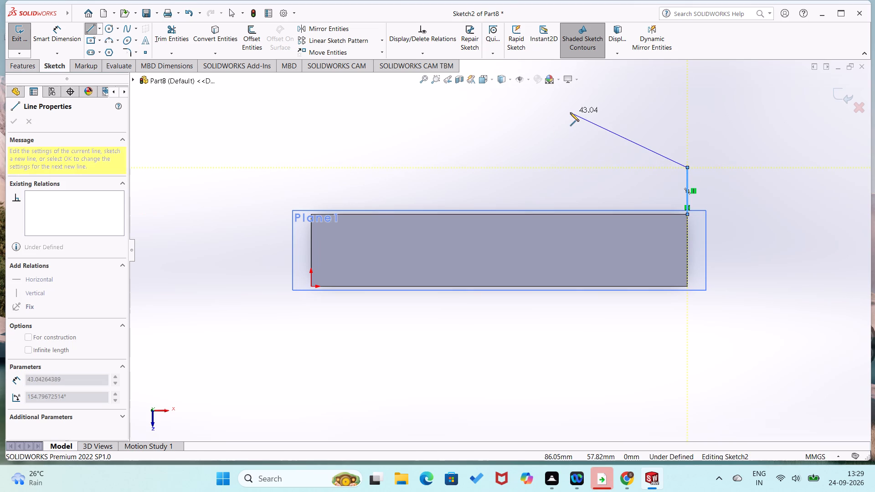
{"action": "left_click", "coordinate": [570, 113]}
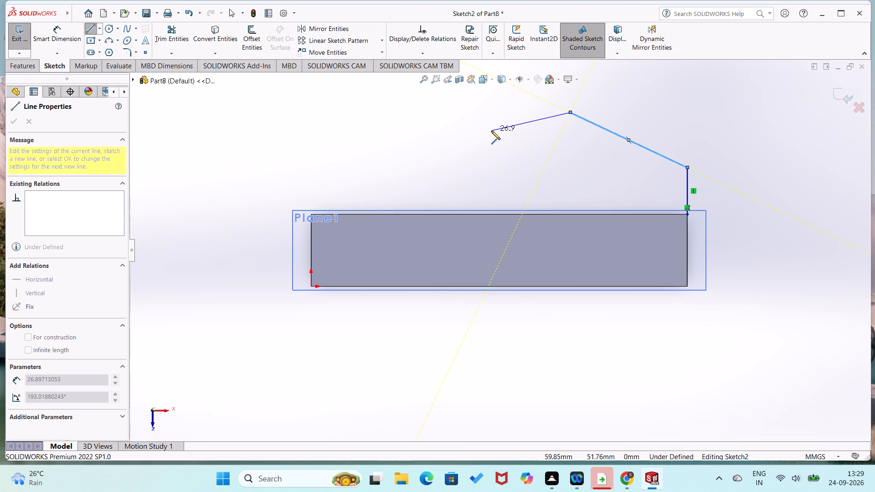
{"action": "key", "text": "Escape"}
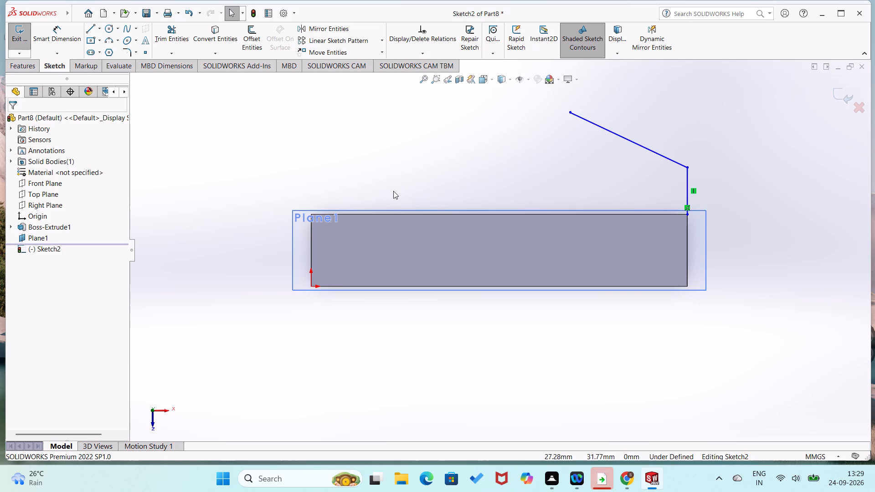
Sketch a horizontal line about 80 mm long from the origin outward, away from the block.
{"action": "scroll", "coordinate": [393, 191], "scroll_direction": "up", "scroll_amount": 2}
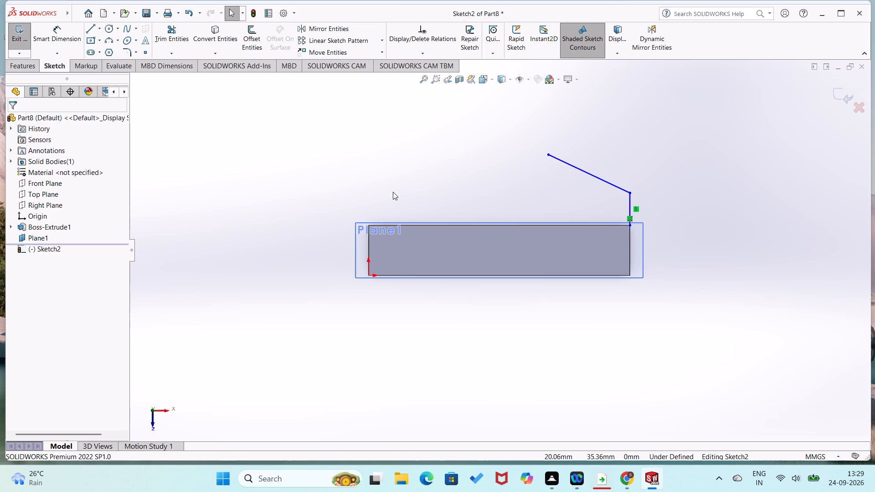
{"action": "right_click_drag", "start_coordinate": [324, 266], "coordinate": [247, 282]}
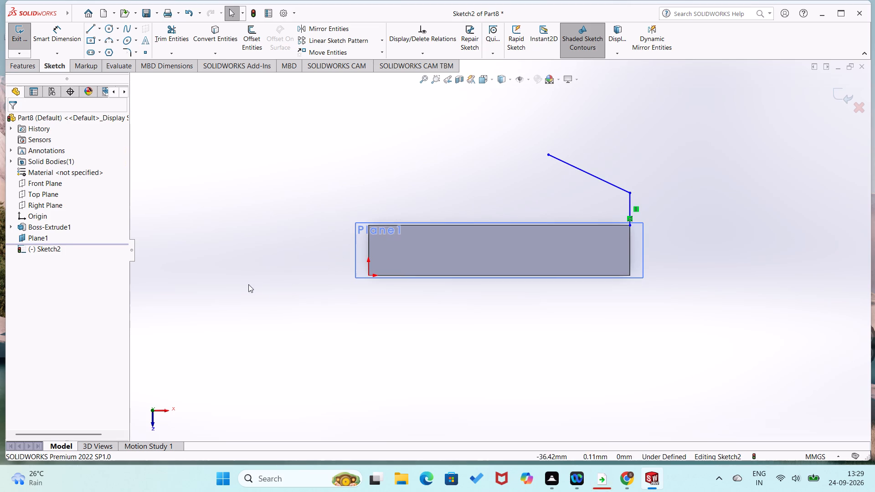
{"action": "left_click", "coordinate": [368, 275]}
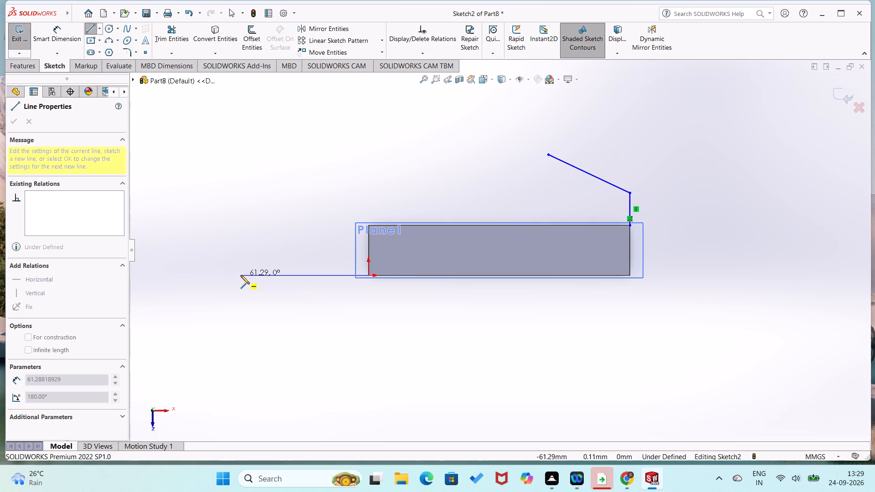
{"action": "scroll", "coordinate": [241, 275], "scroll_direction": "up", "scroll_amount": 1}
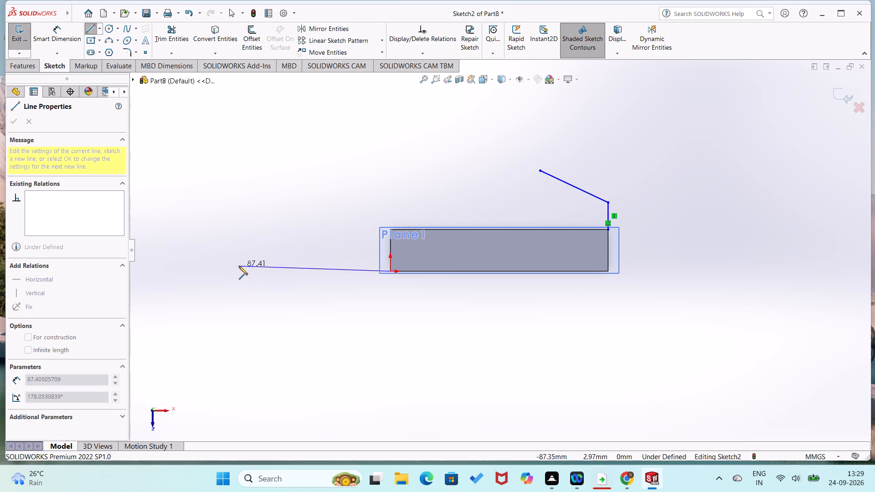
{"action": "left_click", "coordinate": [251, 272]}
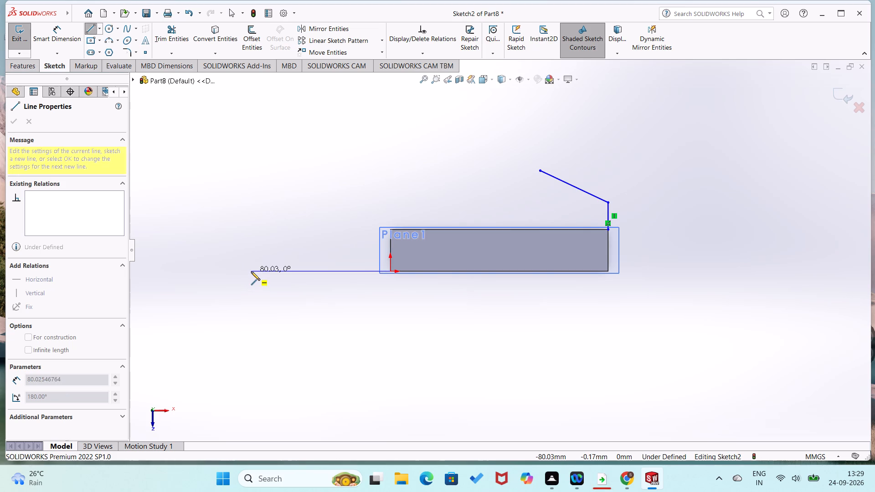
Dimension the horizontal line's length to 90 mm.
{"action": "right_click_drag", "start_coordinate": [255, 282], "coordinate": [296, 175]}
{"action": "left_click", "coordinate": [273, 271]}
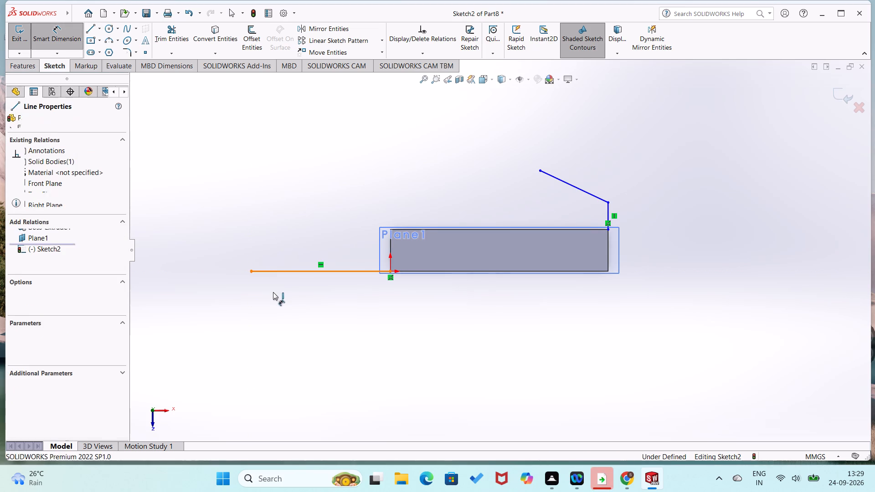
{"action": "left_click", "coordinate": [273, 292]}
{"action": "key", "text": "8"}
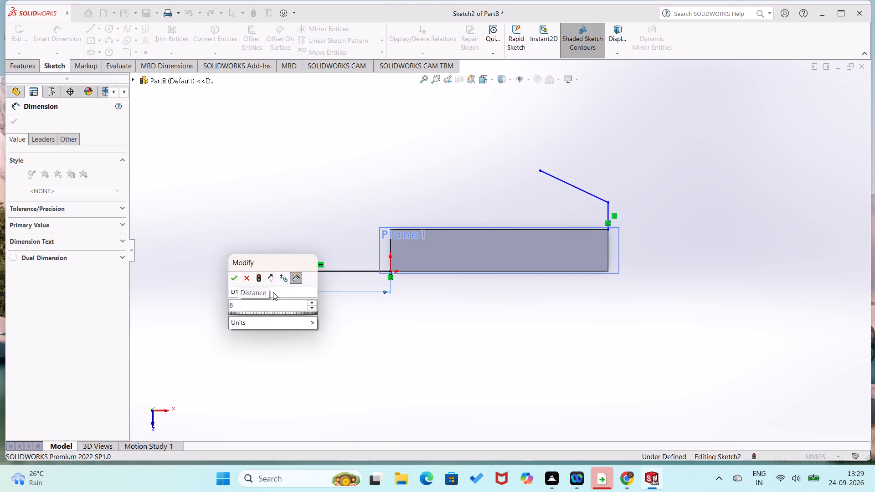
{"action": "key", "text": "BackSpace"}
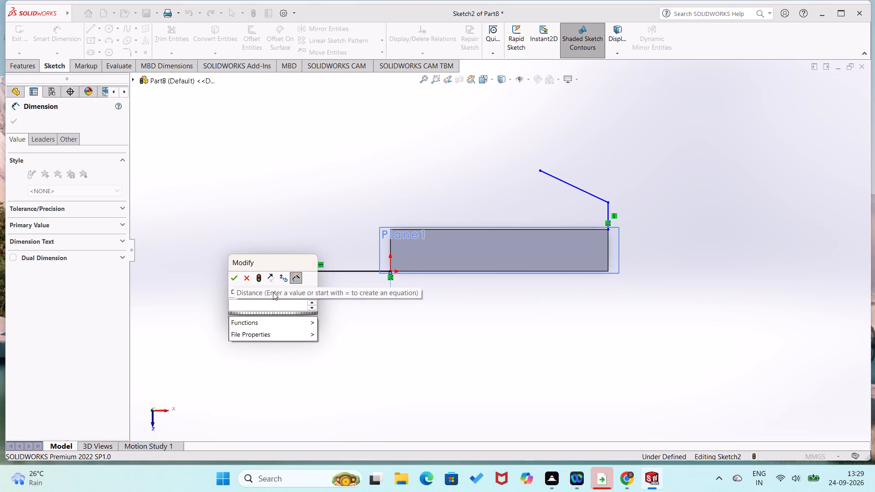
{"action": "type", "text": "90"}
{"action": "key", "text": "Return"}
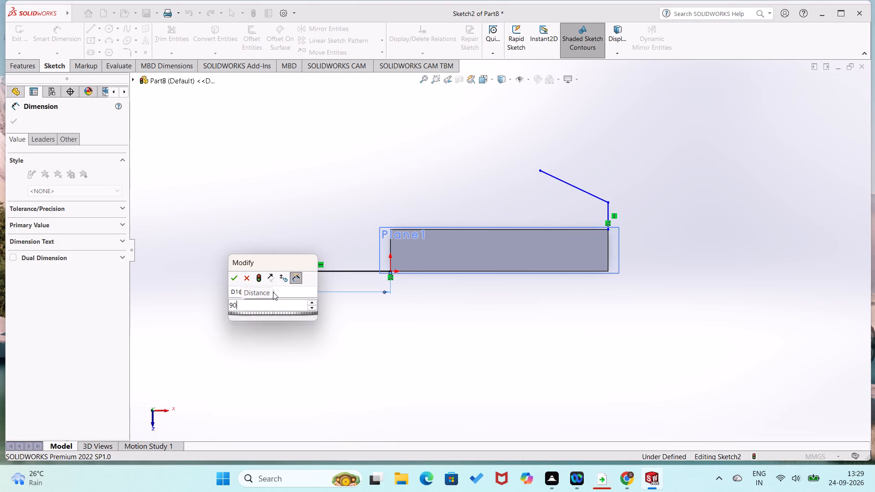
Sketch a vertical line about 20 mm upward from the outer end of the 90 mm line.
{"action": "right_click_drag", "start_coordinate": [292, 318], "coordinate": [192, 359]}
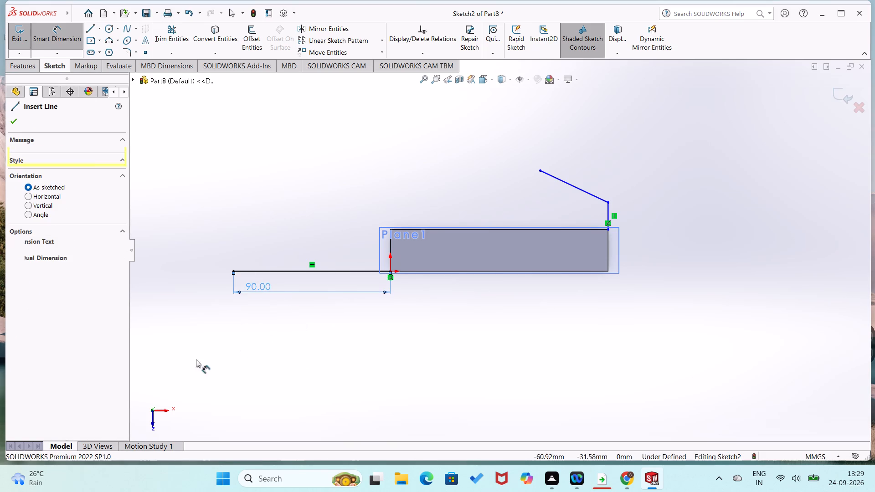
{"action": "key", "text": "Escape"}
{"action": "right_click_drag", "start_coordinate": [274, 324], "coordinate": [238, 345]}
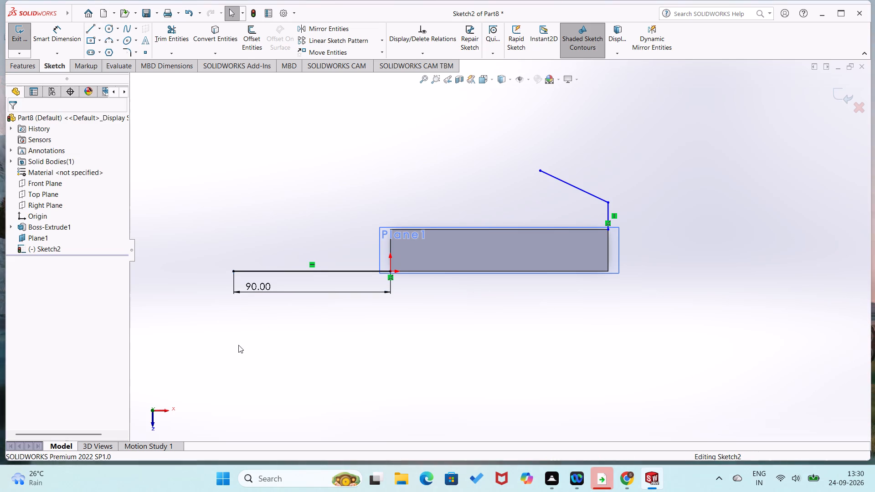
{"action": "right_click_drag", "start_coordinate": [238, 345], "coordinate": [237, 345]}
{"action": "right_click_drag", "start_coordinate": [265, 332], "coordinate": [204, 377]}
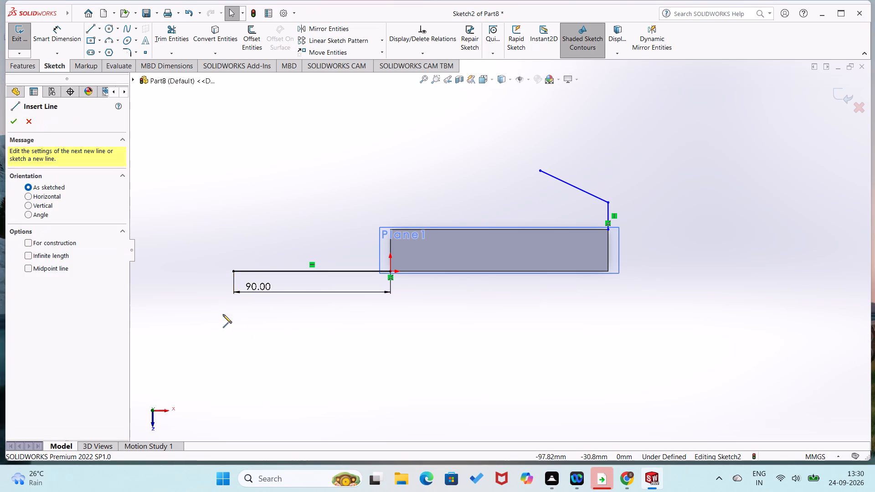
{"action": "left_click", "coordinate": [232, 270]}
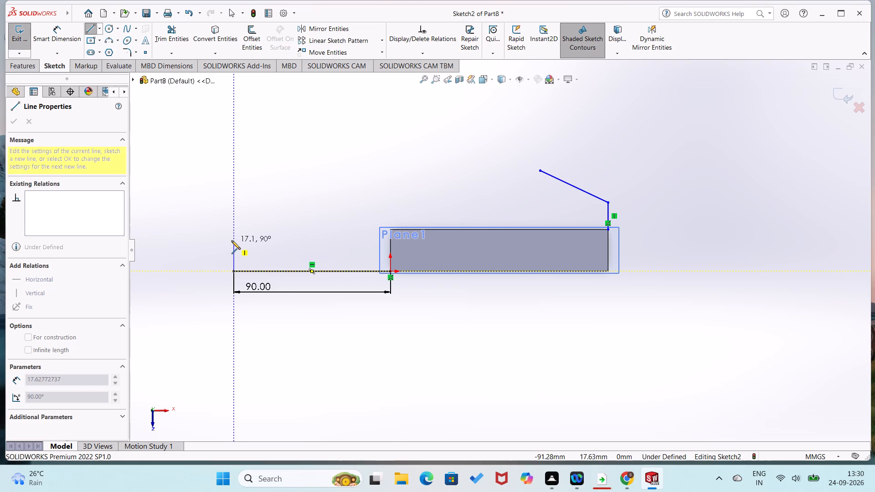
{"action": "left_click", "coordinate": [234, 237]}
Dimension the vertical line at the outer end of the 90 mm line to 20 mm.
{"action": "right_click_drag", "start_coordinate": [238, 238], "coordinate": [264, 189]}
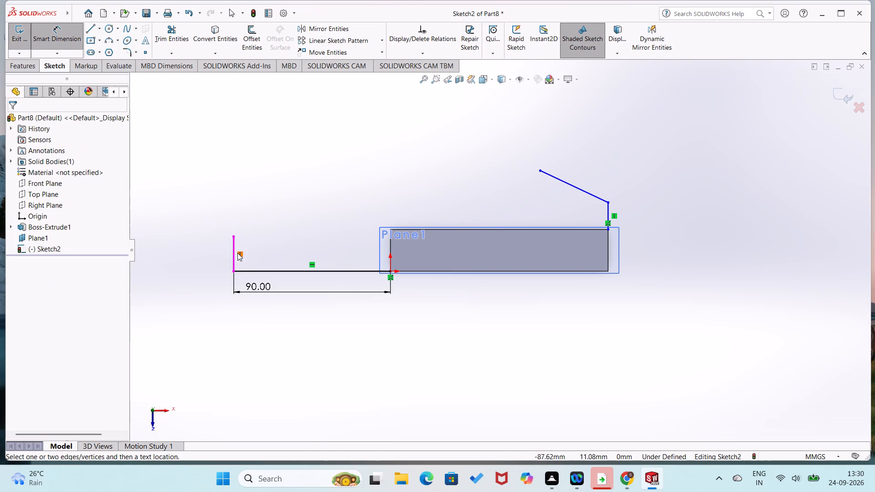
{"action": "left_click", "coordinate": [233, 255]}
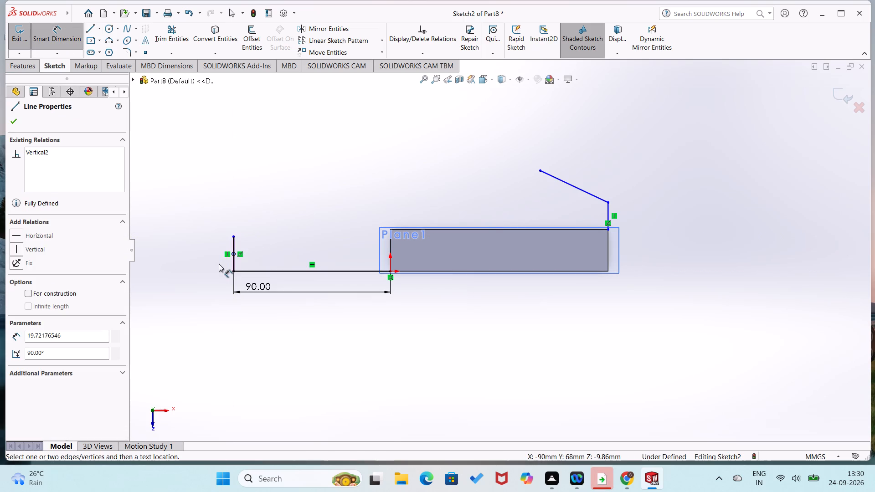
{"action": "key", "text": "Escape"}
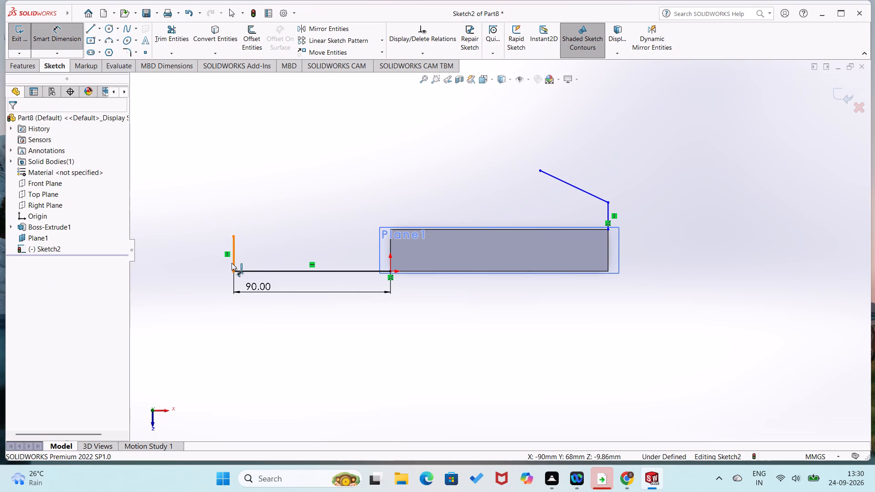
{"action": "left_click", "coordinate": [232, 262]}
{"action": "left_click", "coordinate": [221, 262]}
{"action": "type", "text": "20"}
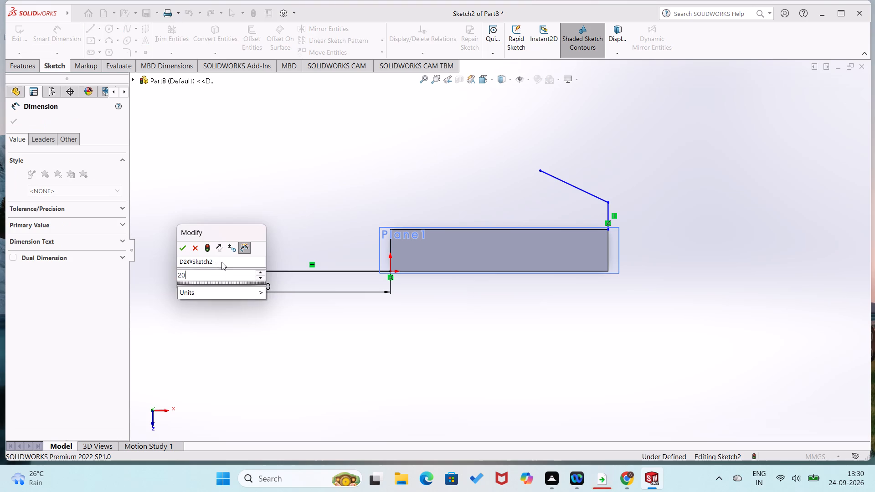
{"action": "key", "text": "Return"}
{"action": "left_click", "coordinate": [172, 248]}
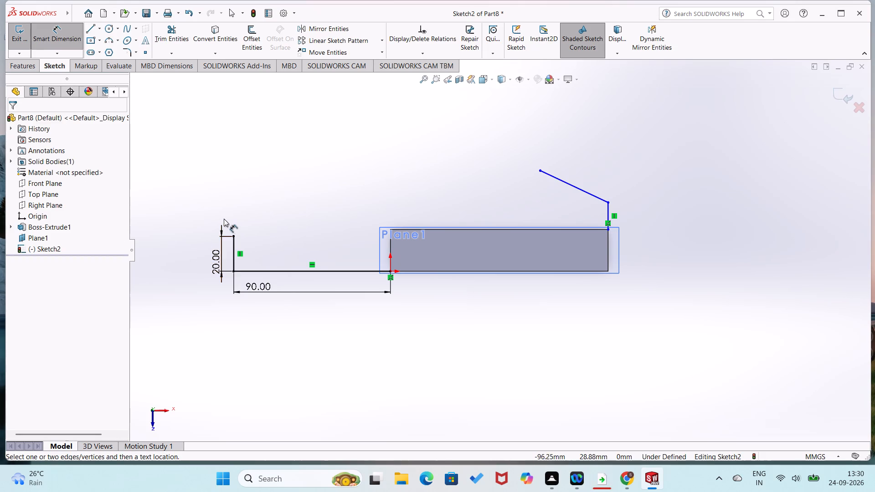
Sketch a circle centred on the upper end of the 20 mm line, passing through that line's lower end.
{"action": "right_click_drag", "start_coordinate": [224, 216], "coordinate": [263, 155]}
{"action": "right_click_drag", "start_coordinate": [247, 160], "coordinate": [309, 164]}
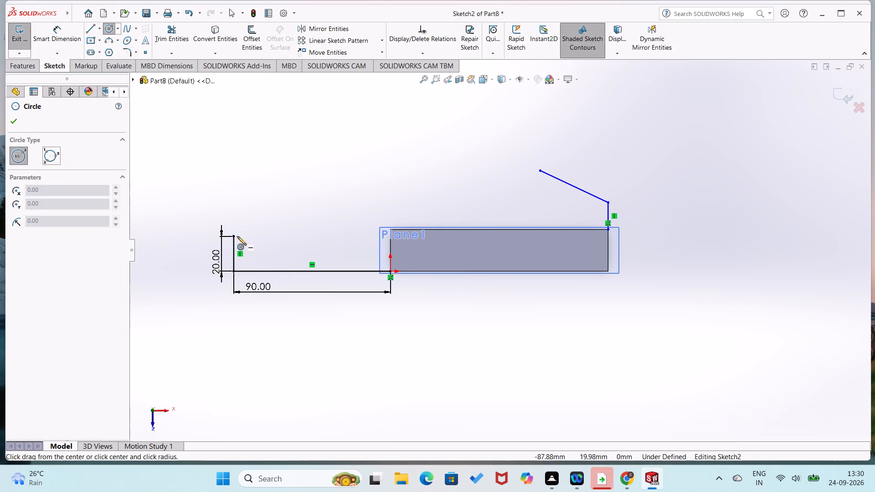
{"action": "left_click", "coordinate": [233, 236]}
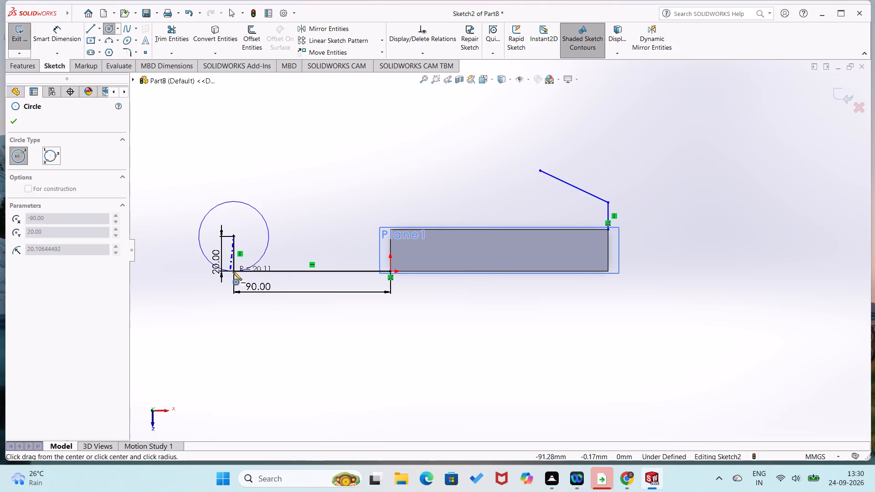
{"action": "left_click", "coordinate": [233, 272]}
Sketch a line about 177 mm long from the top of the circle to the free end of the sloped line.
{"action": "right_click_drag", "start_coordinate": [278, 236], "coordinate": [292, 154]}
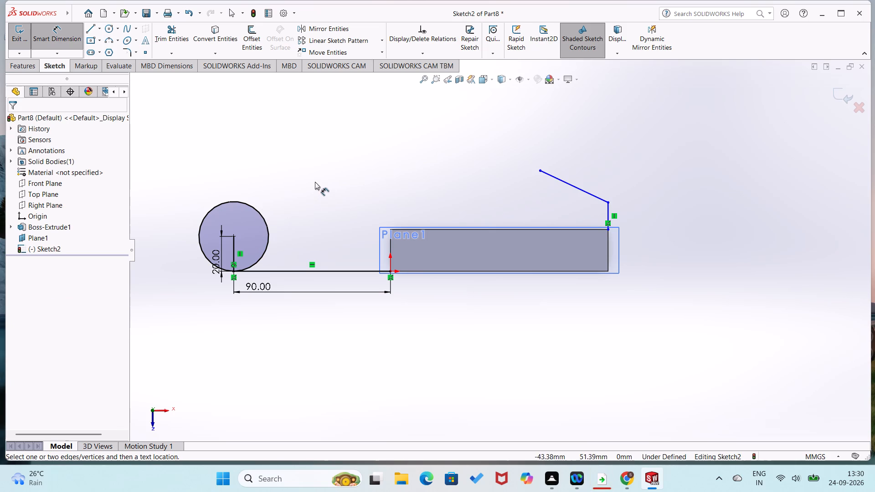
{"action": "right_click_drag", "start_coordinate": [322, 175], "coordinate": [239, 204]}
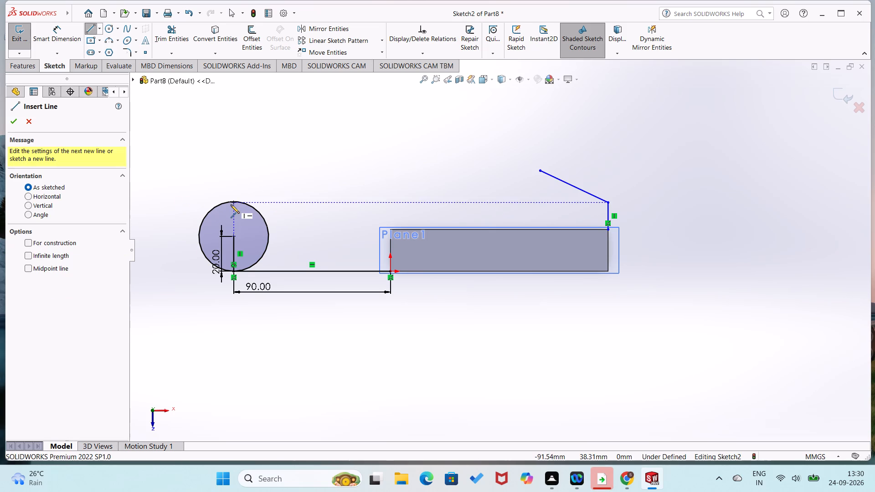
{"action": "left_click", "coordinate": [233, 200]}
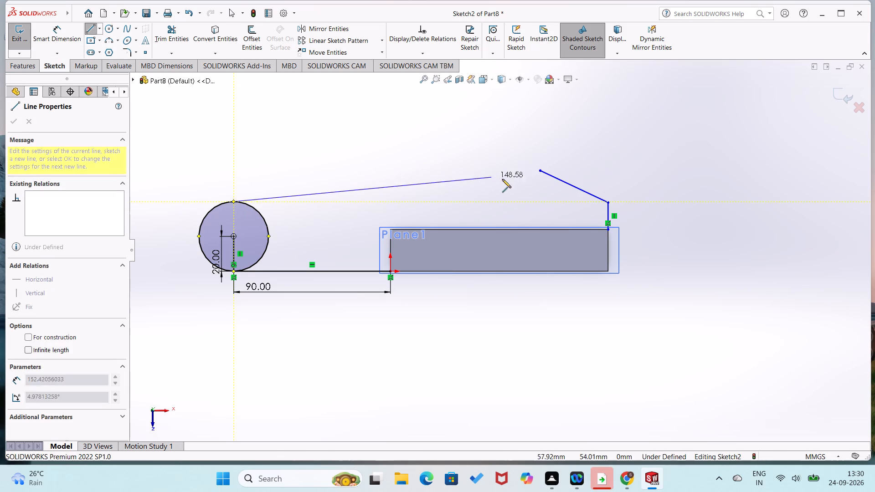
{"action": "left_click", "coordinate": [540, 171]}
Dimension the short vertical line above the block's top corner to 12 mm.
{"action": "right_click_drag", "start_coordinate": [511, 162], "coordinate": [511, 126]}
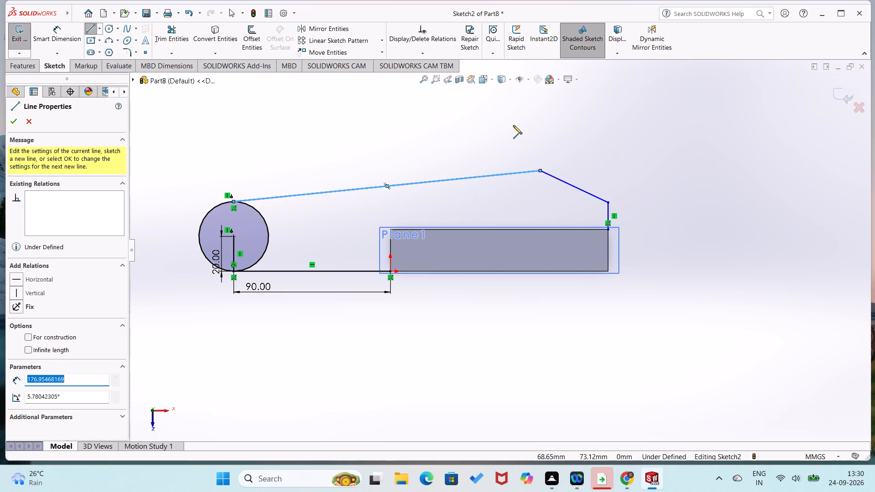
{"action": "right_click_drag", "start_coordinate": [631, 220], "coordinate": [632, 174]}
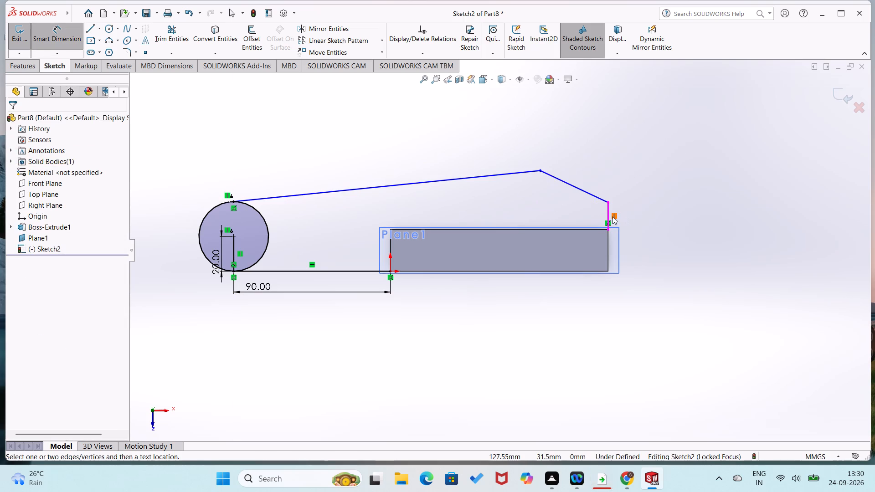
{"action": "left_click", "coordinate": [607, 217]}
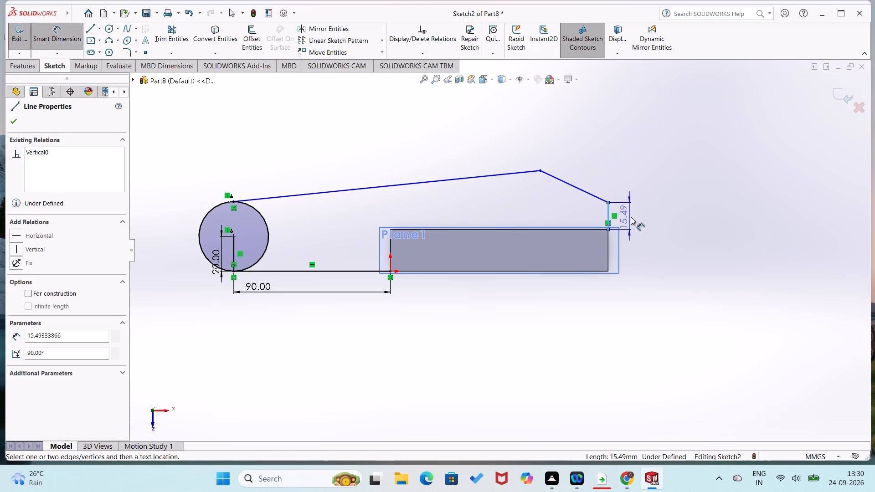
{"action": "left_click", "coordinate": [631, 217]}
{"action": "type", "text": "12"}
{"action": "key", "text": "Return"}
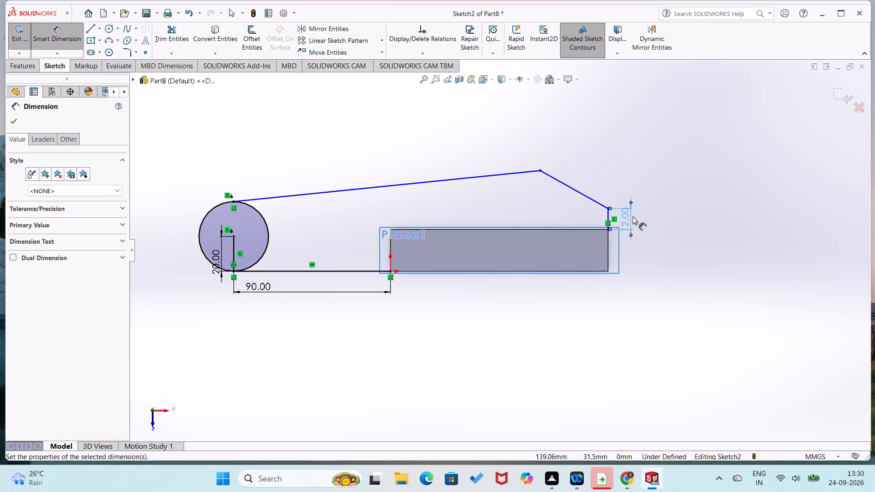
{"action": "left_click", "coordinate": [635, 208]}
{"action": "key", "text": "Escape"}
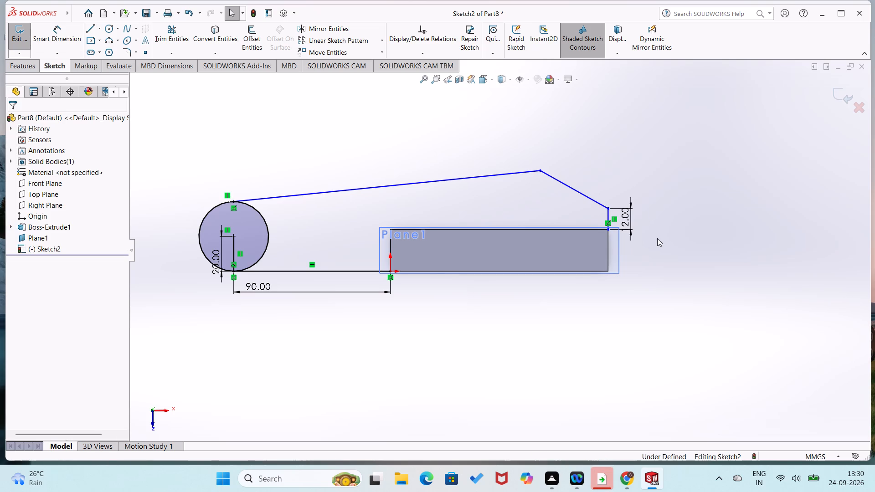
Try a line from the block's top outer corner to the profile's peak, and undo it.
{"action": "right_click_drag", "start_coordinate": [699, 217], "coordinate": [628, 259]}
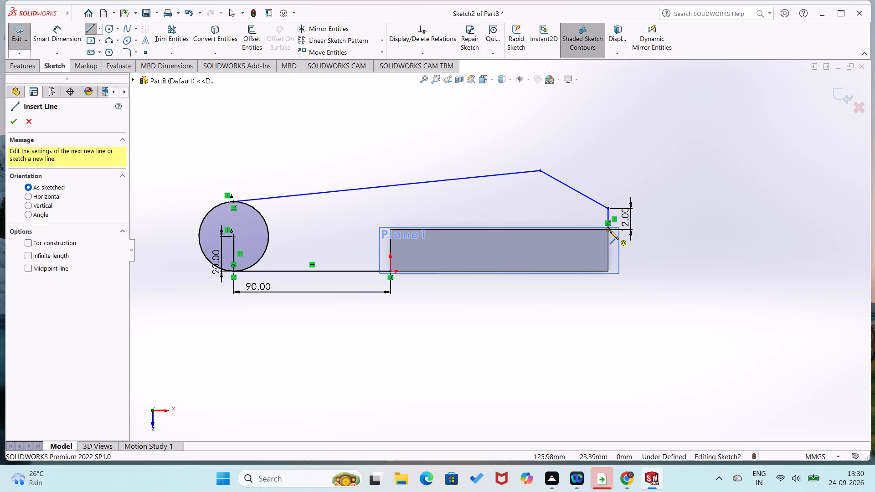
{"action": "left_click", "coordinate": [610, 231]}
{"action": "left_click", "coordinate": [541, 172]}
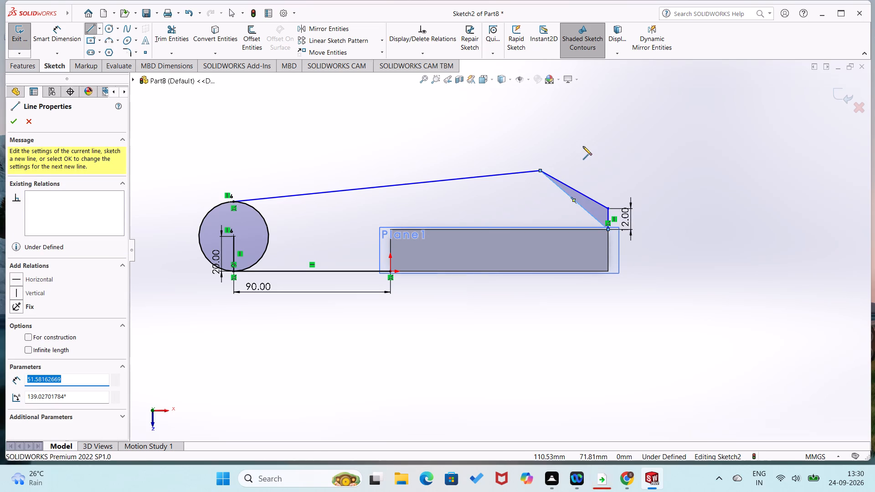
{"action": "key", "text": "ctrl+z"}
Add a horizontal dimension between the block's top outer corner and the profile's peak, try 63 mm, and undo that value change.
{"action": "right_click_drag", "start_coordinate": [710, 255], "coordinate": [697, 201]}
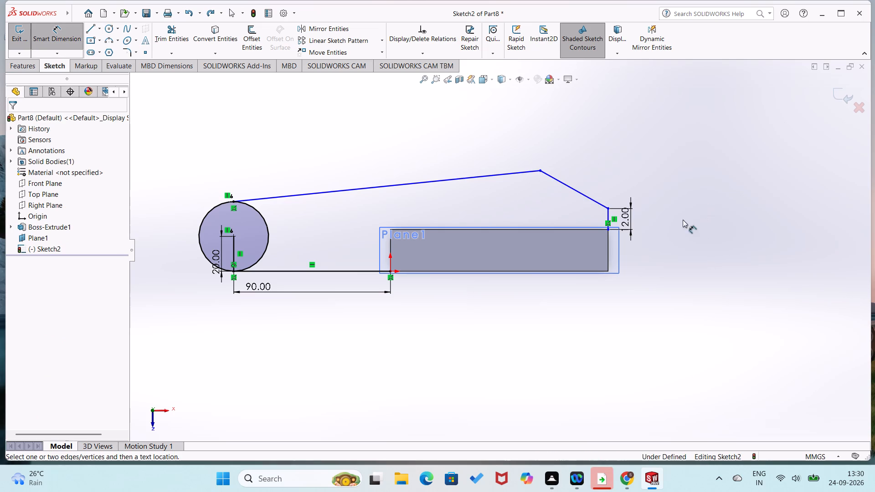
{"action": "left_click", "coordinate": [607, 229]}
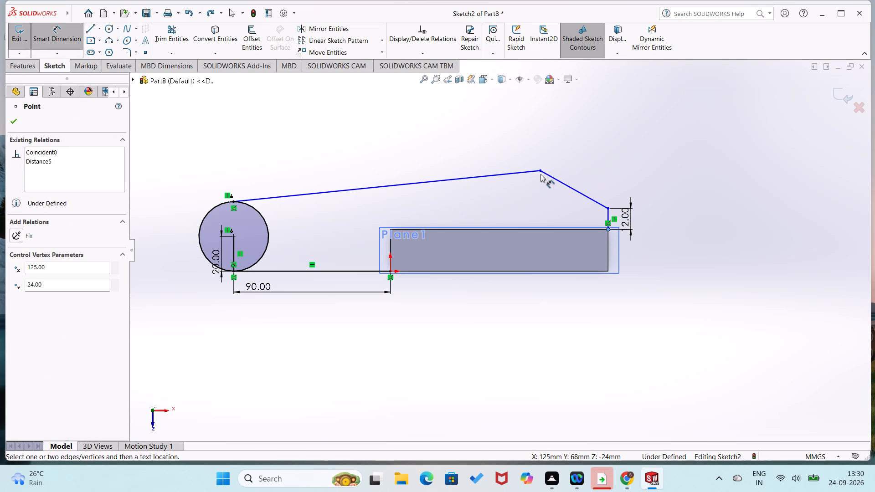
{"action": "left_click", "coordinate": [540, 173]}
{"action": "left_click", "coordinate": [572, 144]}
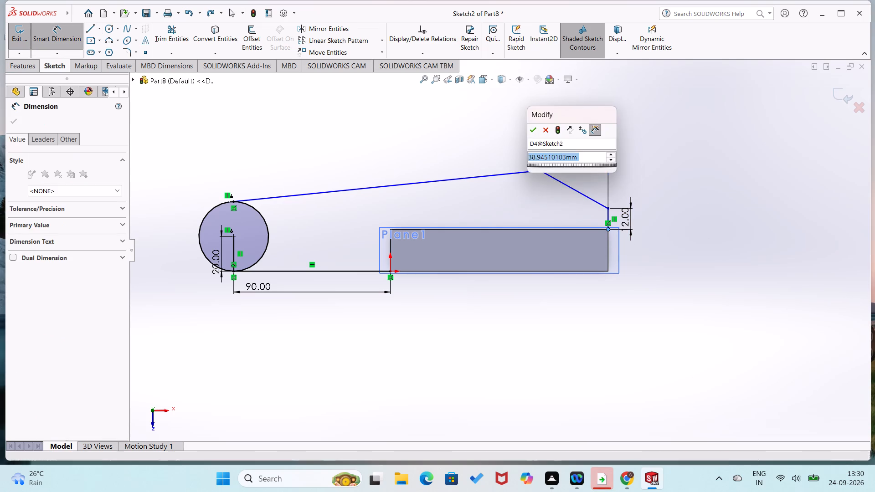
{"action": "type", "text": "63"}
{"action": "key", "text": "Return"}
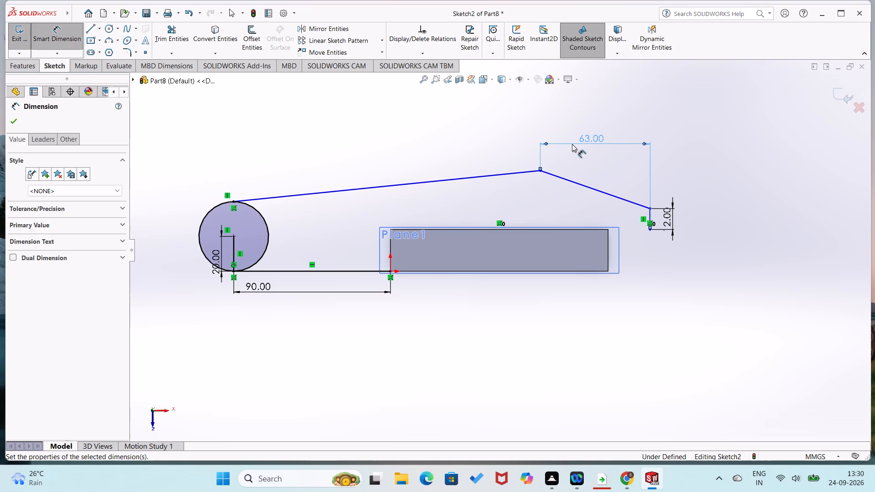
{"action": "key", "text": "ctrl+z"}
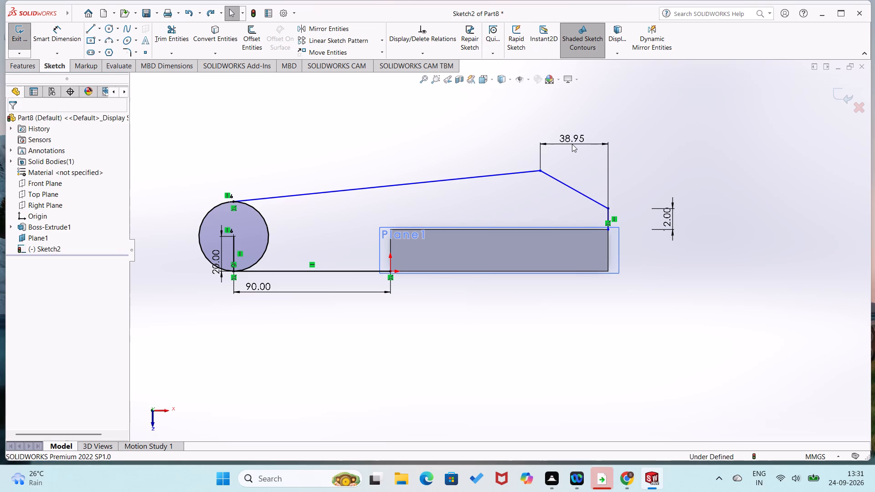
Delete the long sloped line between the top of the circle and the profile's peak.
{"action": "left_click", "coordinate": [493, 175]}
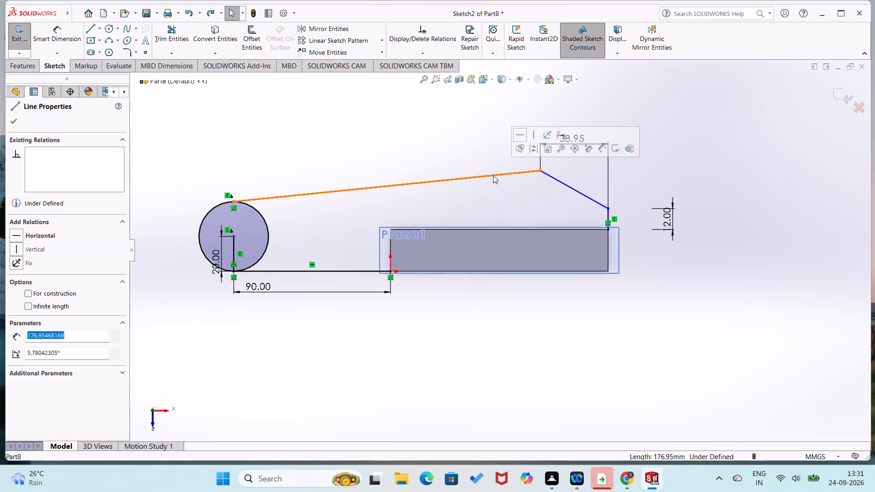
{"action": "key", "text": "Delete"}
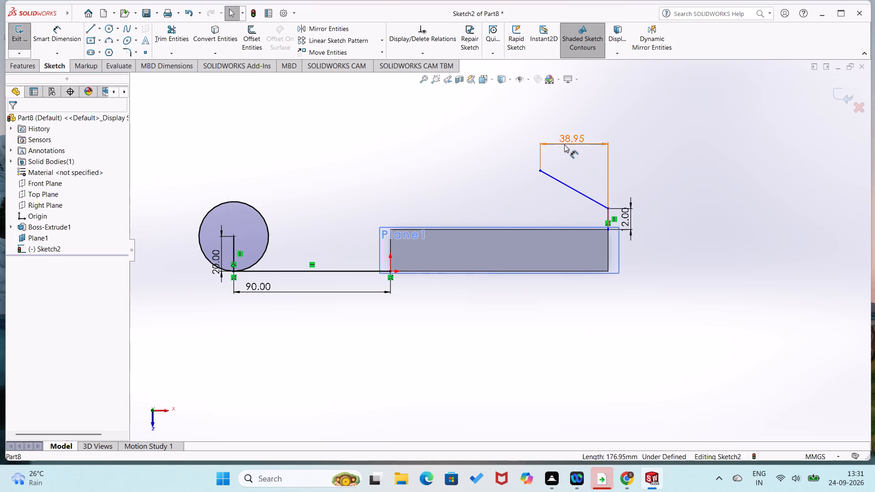
Set the horizontal dimension from the block's top outer corner to the free end of the sloped line to 63 mm.
{"action": "double_click", "coordinate": [566, 139]}
{"action": "type", "text": "63"}
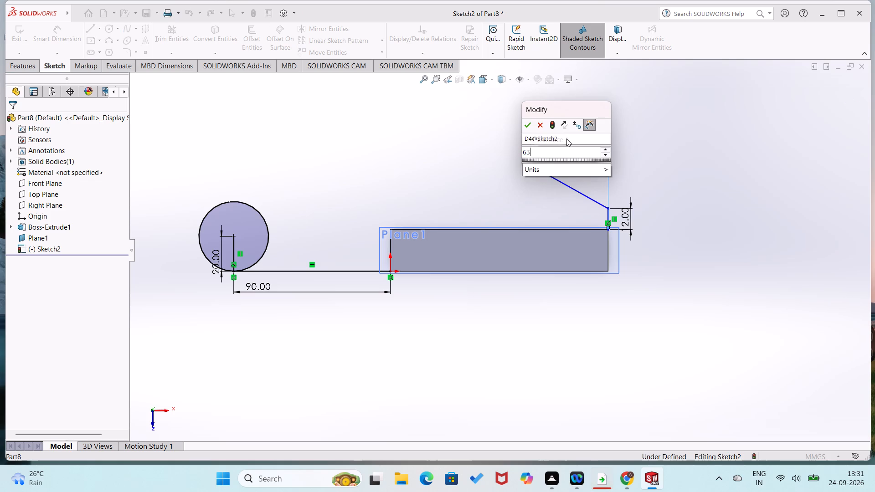
{"action": "key", "text": "Return"}
{"action": "left_click", "coordinate": [612, 128]}
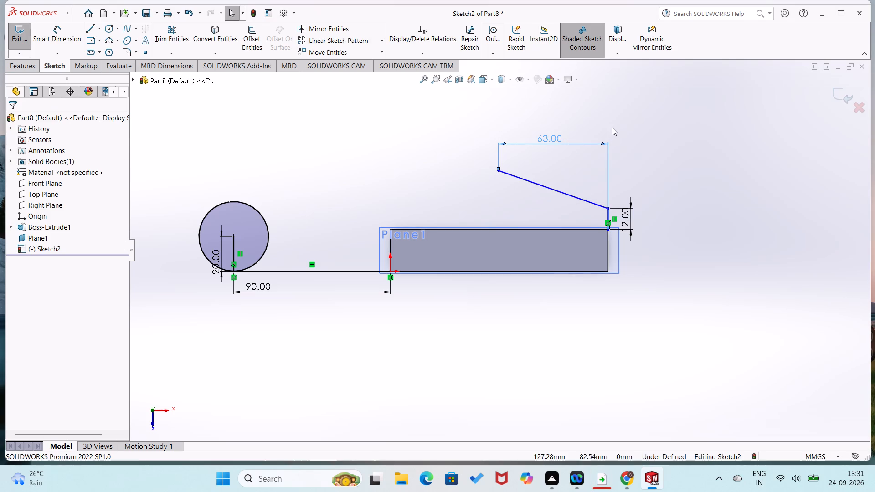
Sketch a line about 153 mm long from the top of the circle to the free end of the short sloped line.
{"action": "right_click_drag", "start_coordinate": [658, 130], "coordinate": [565, 198]}
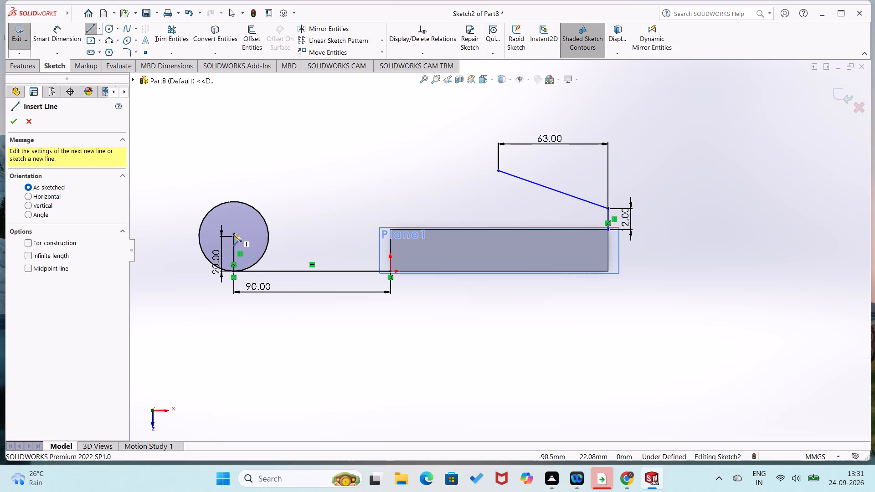
{"action": "left_click", "coordinate": [232, 200]}
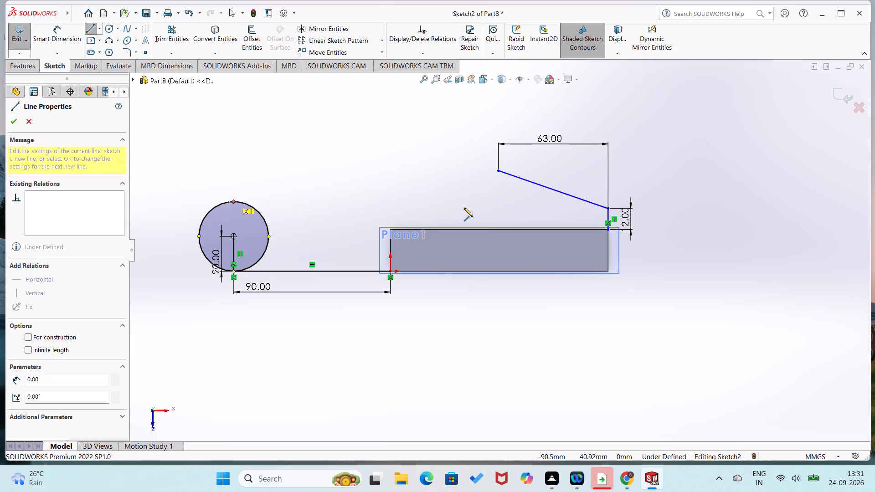
{"action": "left_click", "coordinate": [499, 170]}
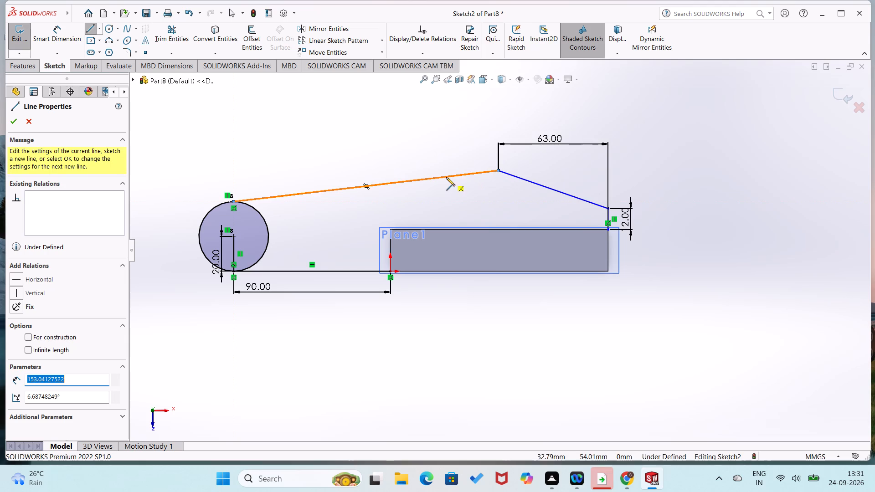
Dimension the horizontal extent of the long sloped line to 152 mm.
{"action": "right_click_drag", "start_coordinate": [444, 177], "coordinate": [450, 137]}
{"action": "right_click_drag", "start_coordinate": [431, 183], "coordinate": [437, 122]}
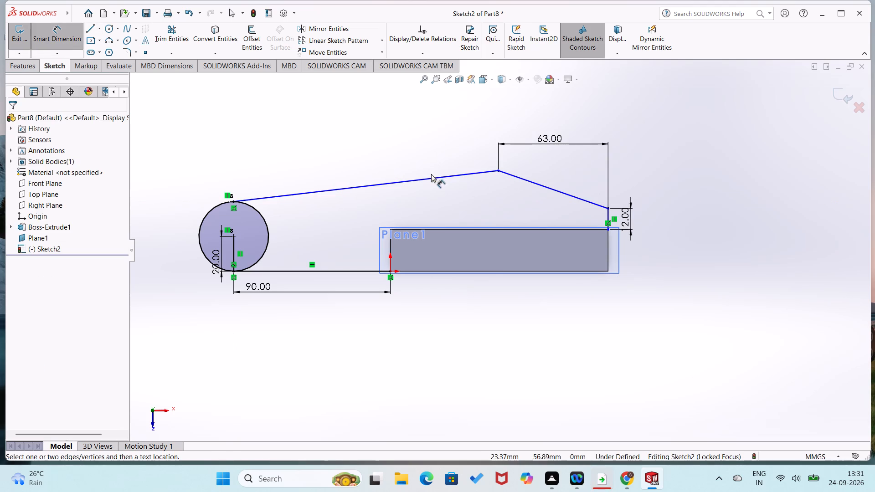
{"action": "left_click", "coordinate": [431, 178]}
{"action": "left_click", "coordinate": [429, 161]}
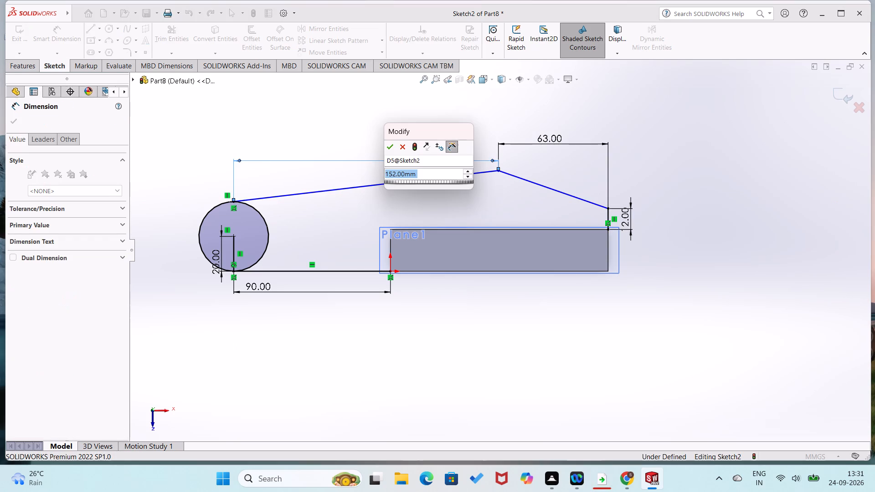
{"action": "left_click", "coordinate": [392, 149]}
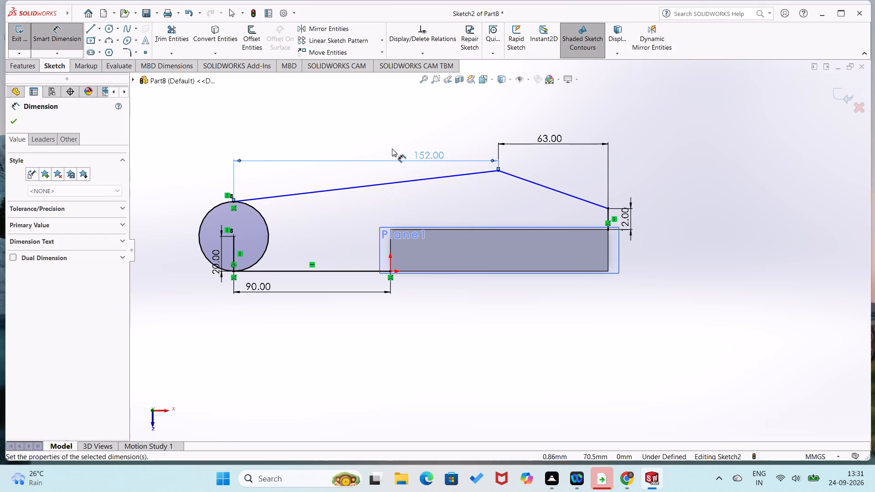
{"action": "left_click", "coordinate": [392, 148]}
Sketch a 24 mm vertical line up from the origin and a 125 mm horizontal line along the block's top to the 12 mm line.
{"action": "right_click_drag", "start_coordinate": [373, 223], "coordinate": [347, 239]}
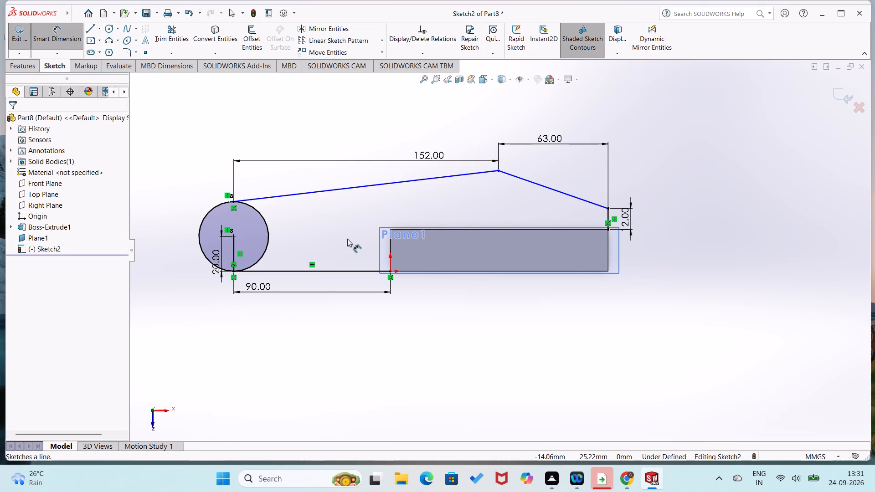
{"action": "right_click_drag", "start_coordinate": [347, 239], "coordinate": [344, 241]}
{"action": "right_click_drag", "start_coordinate": [381, 231], "coordinate": [268, 263]}
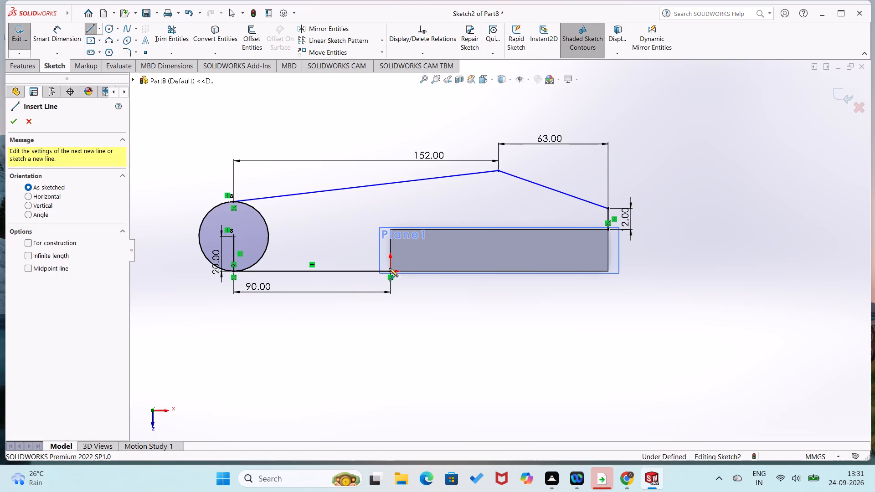
{"action": "left_click", "coordinate": [390, 271]}
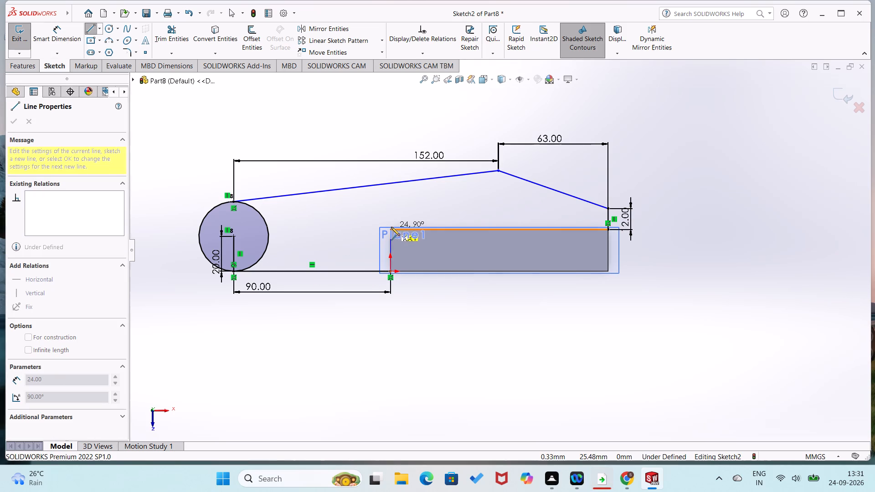
{"action": "left_click", "coordinate": [391, 229]}
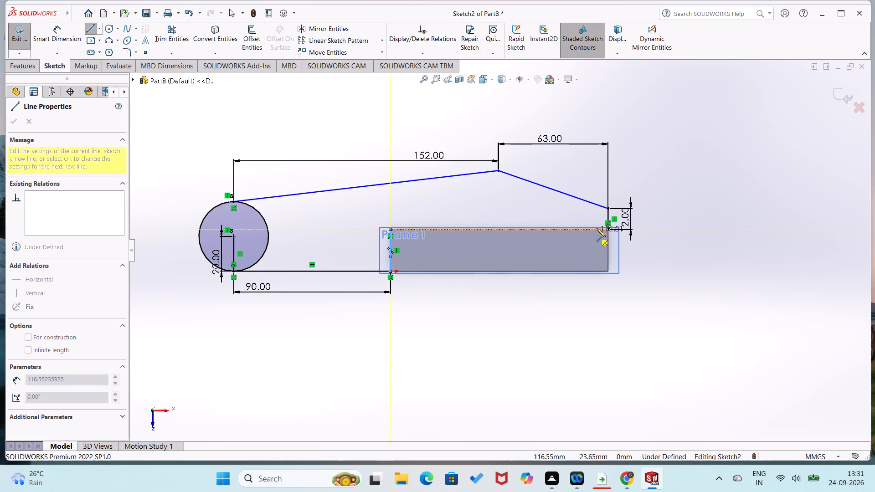
{"action": "left_click", "coordinate": [608, 227]}
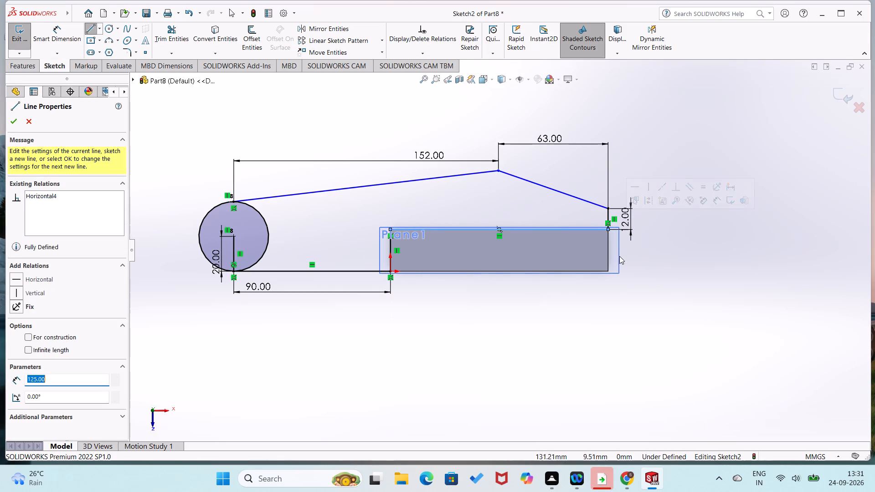
{"action": "right_click_drag", "start_coordinate": [640, 281], "coordinate": [654, 210]}
Sketch a 20 mm vertical line from the circle's centre up to its top to close the profile.
{"action": "right_click_drag", "start_coordinate": [309, 213], "coordinate": [244, 252]}
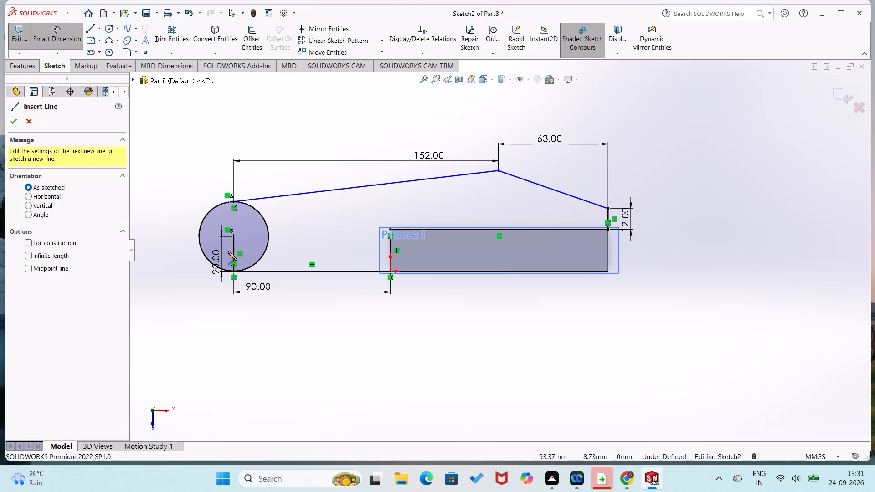
{"action": "left_click", "coordinate": [233, 237]}
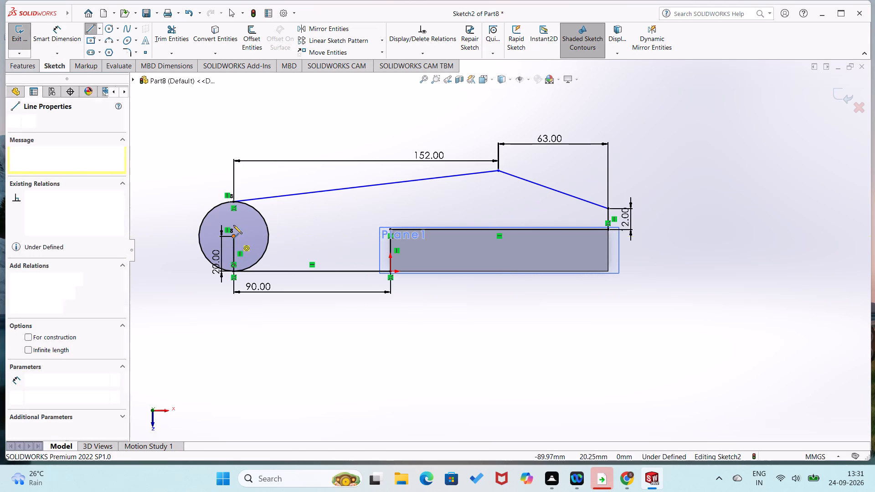
{"action": "left_click", "coordinate": [232, 200]}
{"action": "right_click", "coordinate": [262, 144]}
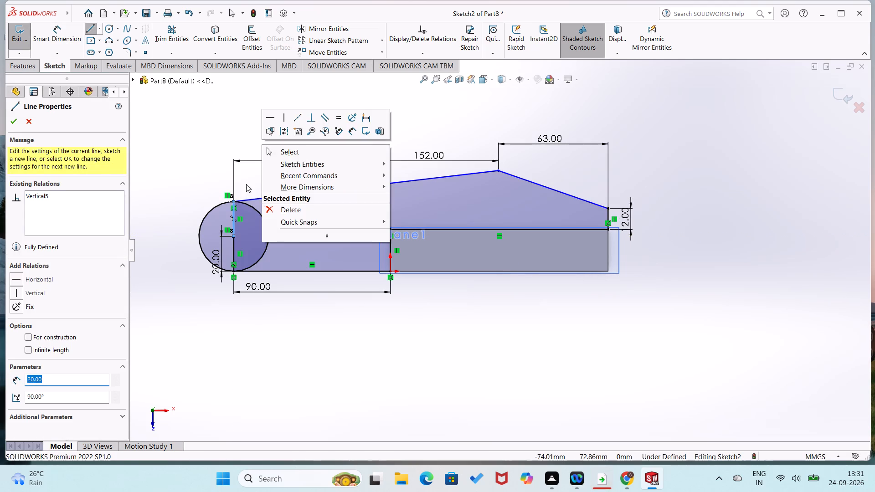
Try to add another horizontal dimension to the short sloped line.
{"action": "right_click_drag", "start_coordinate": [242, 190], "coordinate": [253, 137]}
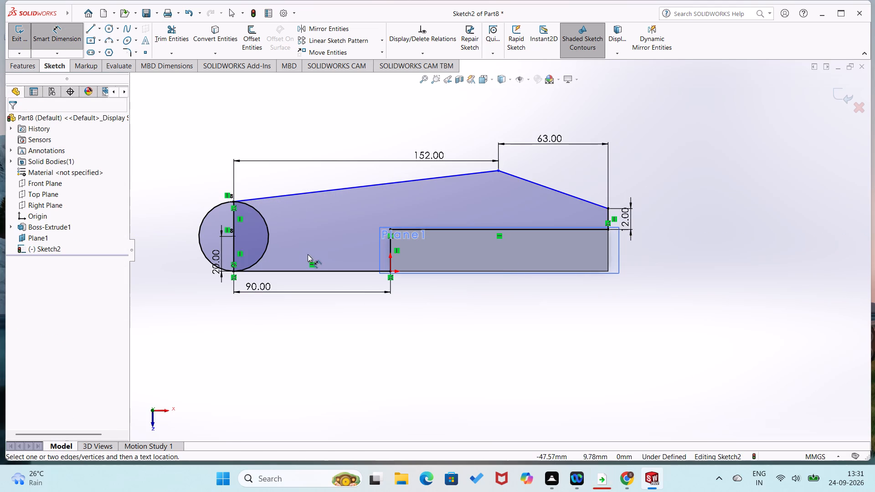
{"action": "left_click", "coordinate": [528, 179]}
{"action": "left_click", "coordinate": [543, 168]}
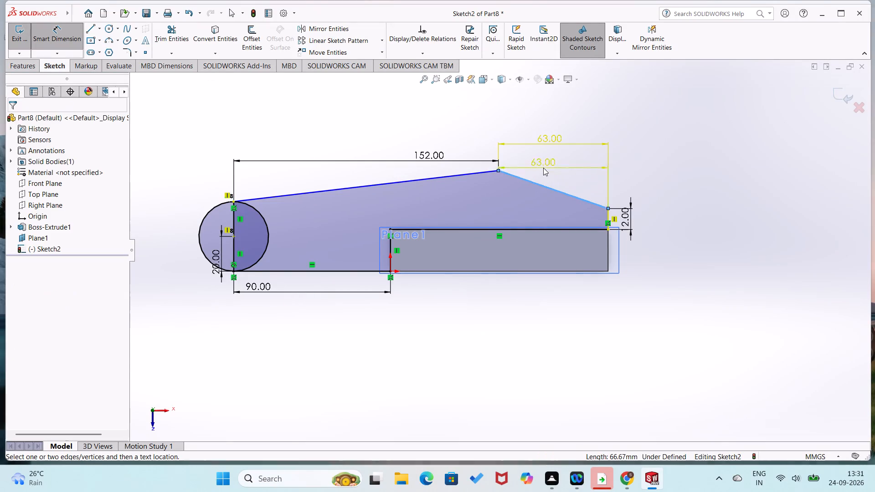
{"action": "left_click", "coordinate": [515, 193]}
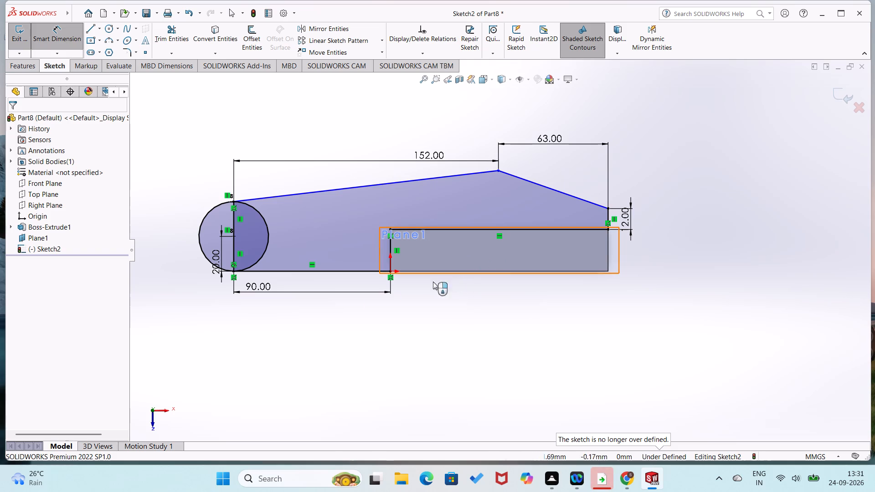
Dimension the angle between the 90 mm base line and the long sloped line.
{"action": "left_click", "coordinate": [353, 272]}
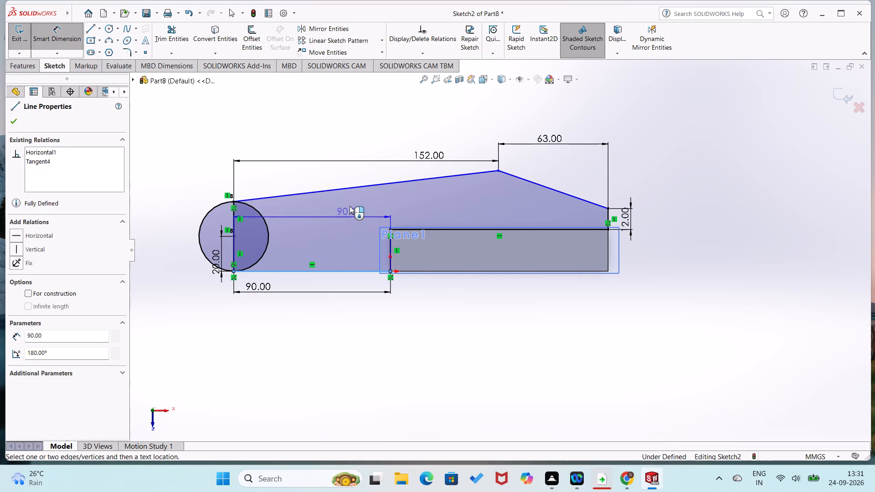
{"action": "left_click", "coordinate": [346, 186]}
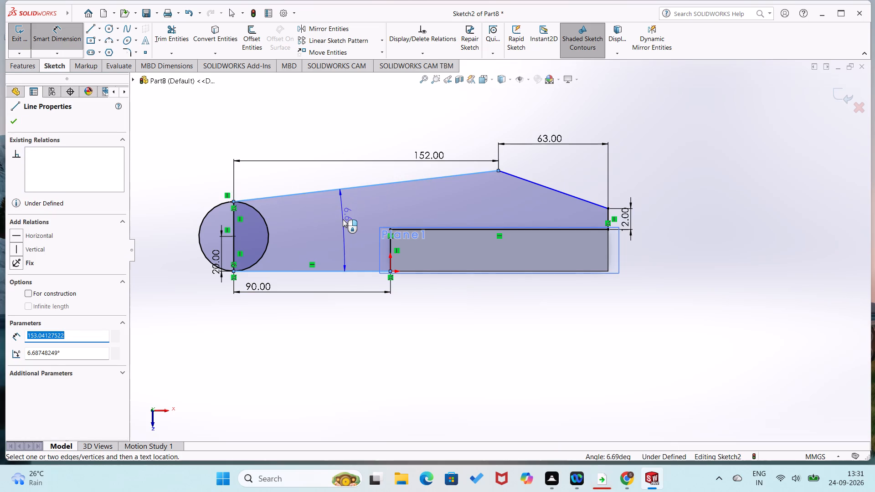
{"action": "left_click", "coordinate": [343, 220]}
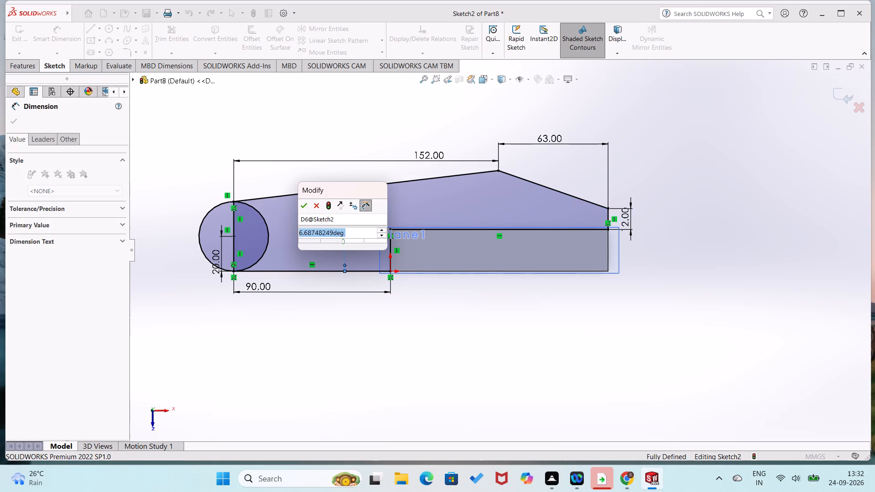
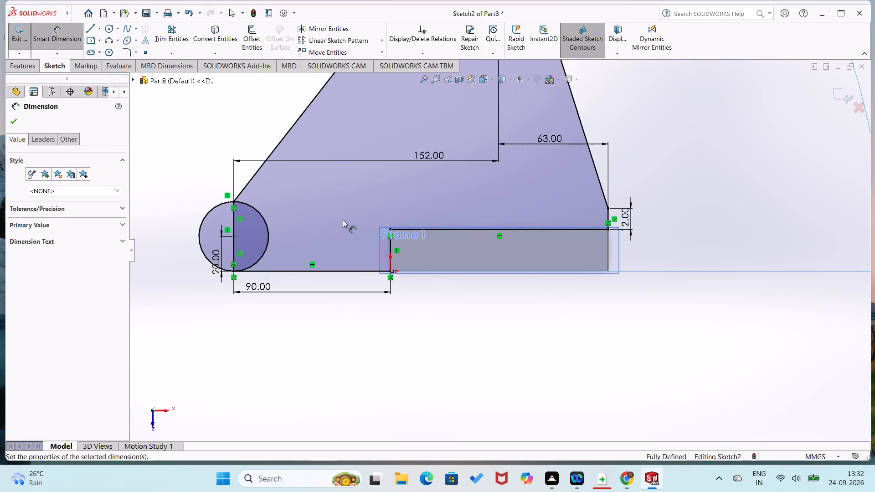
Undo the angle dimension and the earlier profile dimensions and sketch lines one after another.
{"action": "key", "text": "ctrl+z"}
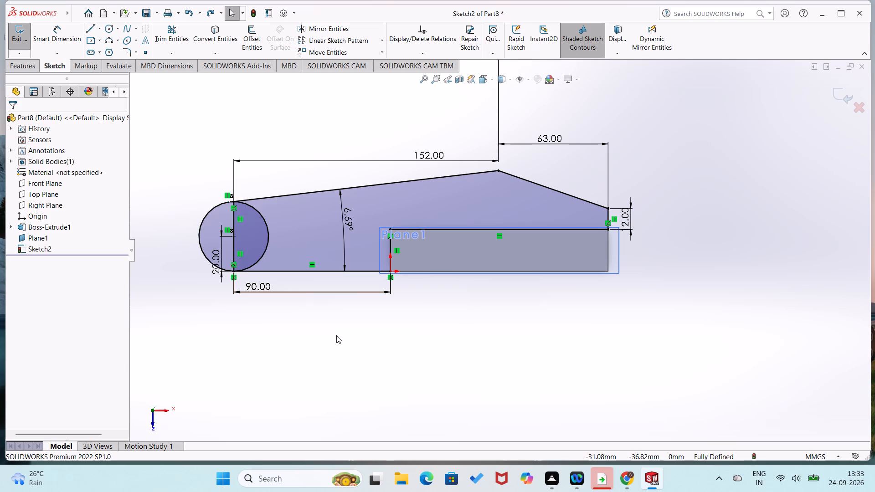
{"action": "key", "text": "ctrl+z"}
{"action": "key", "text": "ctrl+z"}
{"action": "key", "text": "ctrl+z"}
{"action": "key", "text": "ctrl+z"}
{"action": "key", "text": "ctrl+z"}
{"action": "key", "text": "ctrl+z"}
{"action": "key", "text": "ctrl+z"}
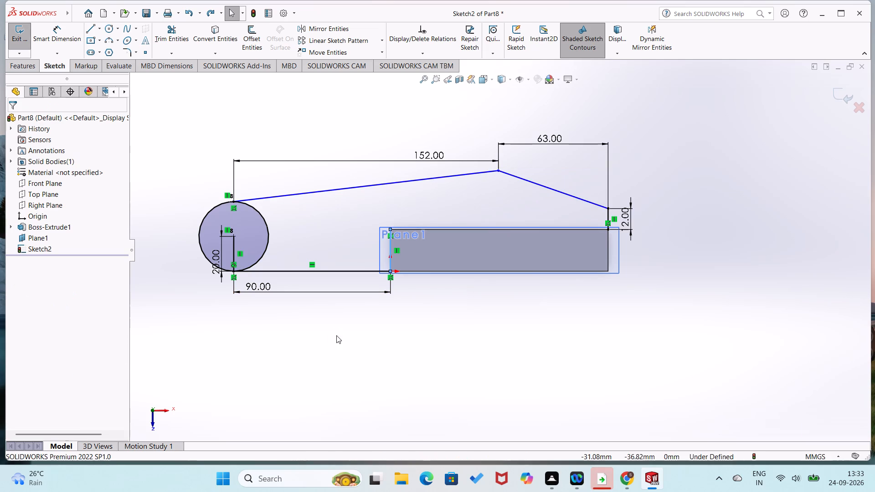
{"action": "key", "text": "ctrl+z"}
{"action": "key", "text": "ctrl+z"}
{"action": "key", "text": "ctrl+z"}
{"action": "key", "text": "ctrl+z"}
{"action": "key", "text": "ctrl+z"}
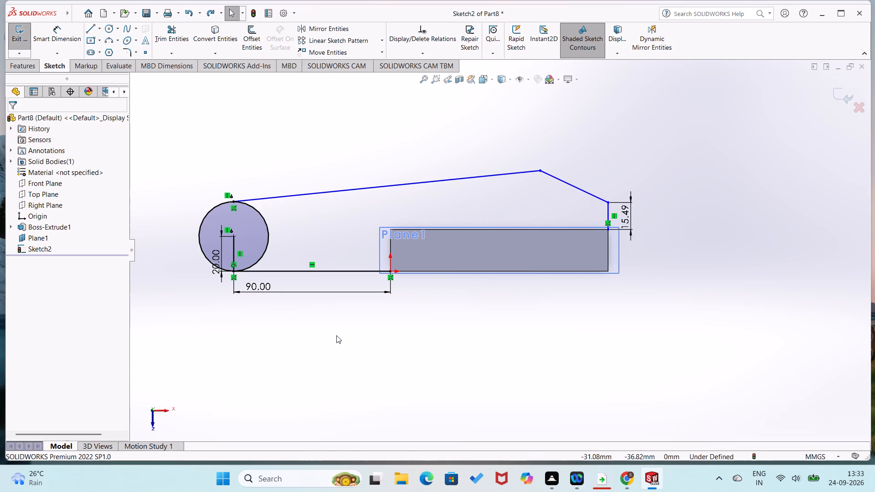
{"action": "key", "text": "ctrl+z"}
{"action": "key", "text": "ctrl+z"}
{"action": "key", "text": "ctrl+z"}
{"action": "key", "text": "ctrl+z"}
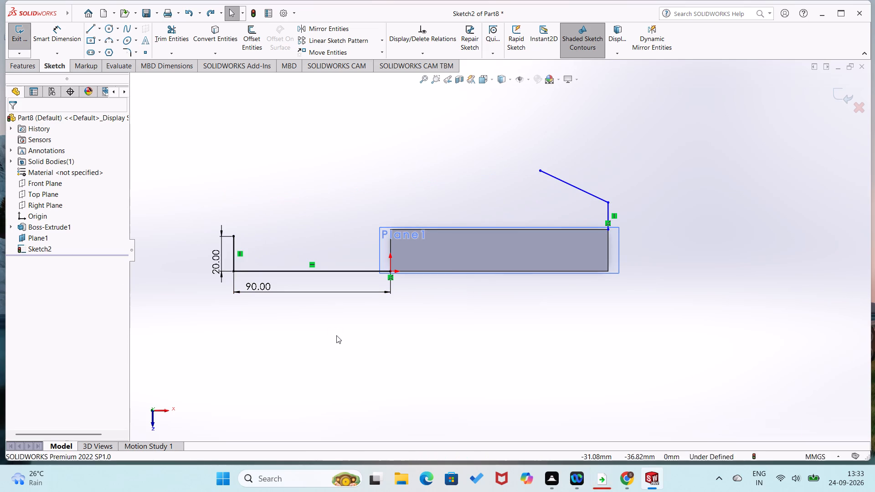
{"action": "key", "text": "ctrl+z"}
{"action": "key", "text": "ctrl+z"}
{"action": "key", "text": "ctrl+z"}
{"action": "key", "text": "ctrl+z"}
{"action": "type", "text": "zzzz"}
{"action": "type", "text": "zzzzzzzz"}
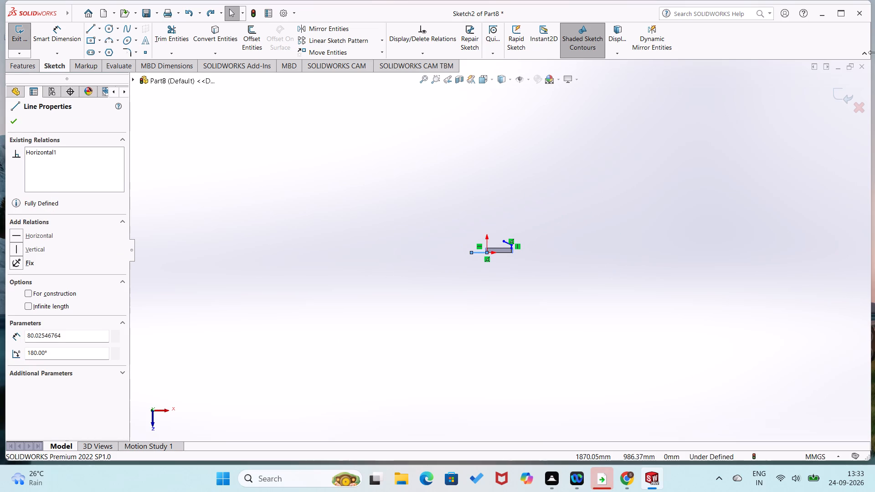
Close the current part without saving its changes.
{"action": "left_click", "coordinate": [865, 68]}
{"action": "left_click", "coordinate": [504, 262]}
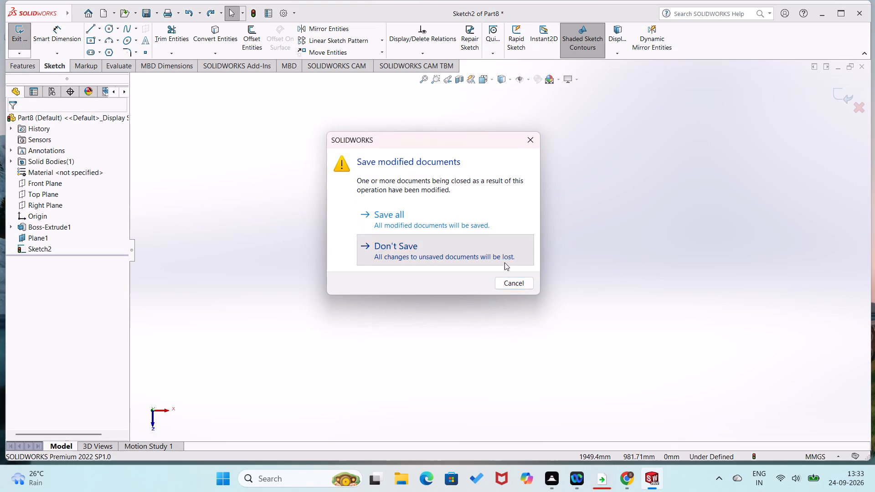
Create a new part document.
{"action": "left_click", "coordinate": [86, 11]}
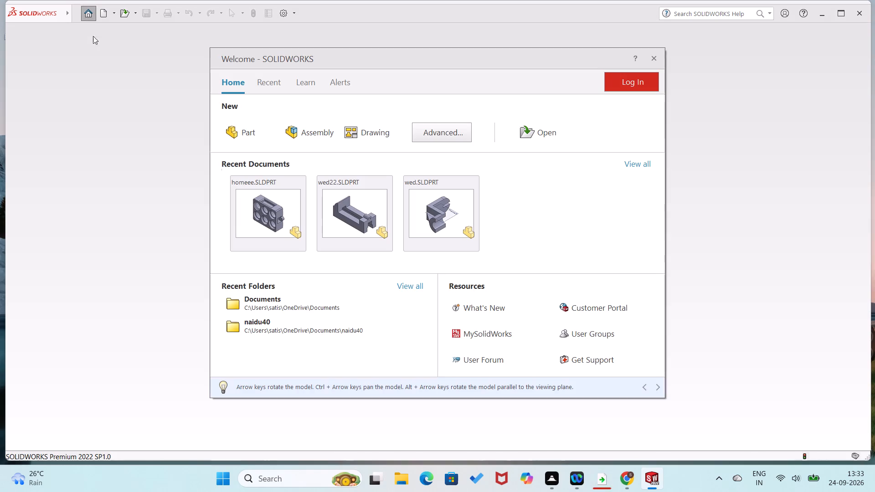
{"action": "left_click", "coordinate": [245, 135]}
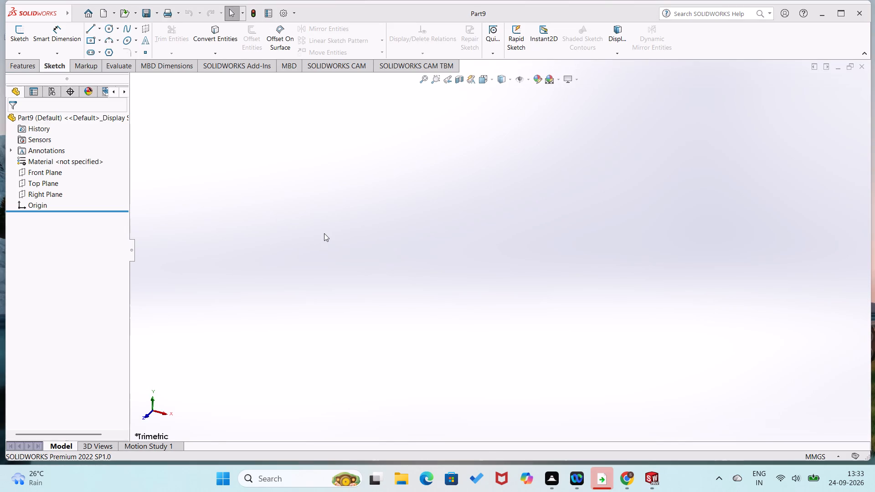
On the Front Plane, sketch connected lines from the origin: about 47 mm up, about 115 mm across and straight back down.
{"action": "left_click", "coordinate": [50, 170]}
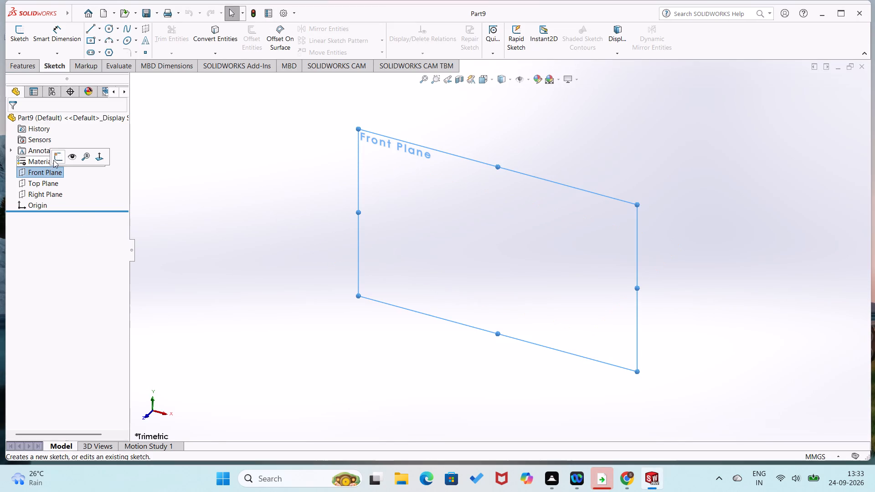
{"action": "left_click", "coordinate": [57, 155]}
{"action": "right_click_drag", "start_coordinate": [219, 243], "coordinate": [146, 304]}
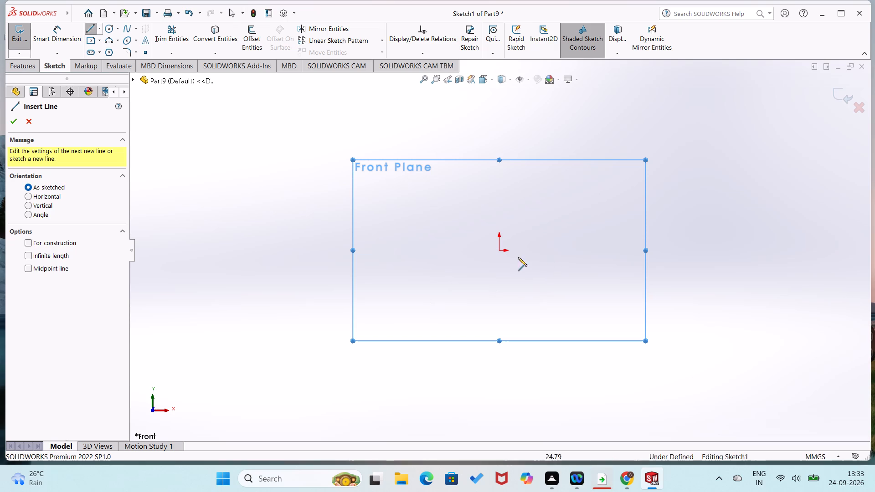
{"action": "left_click", "coordinate": [499, 250]}
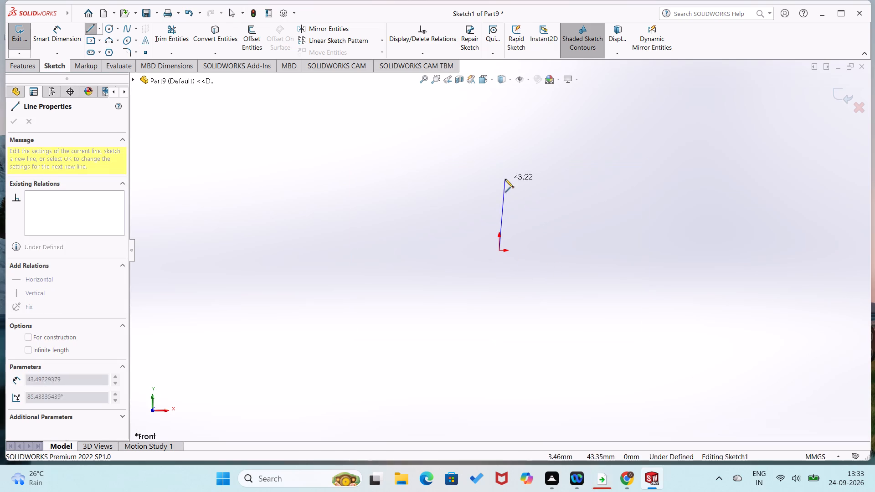
{"action": "left_click", "coordinate": [499, 174]}
{"action": "left_click", "coordinate": [688, 173]}
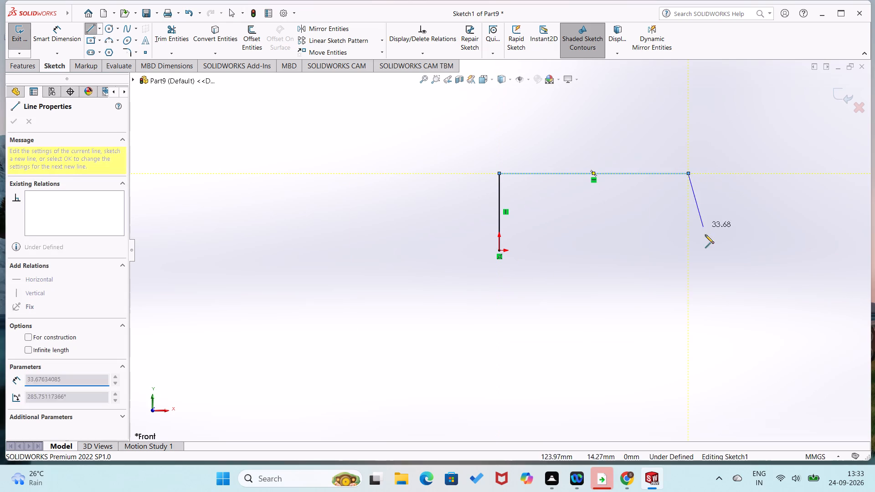
{"action": "left_click", "coordinate": [687, 251]}
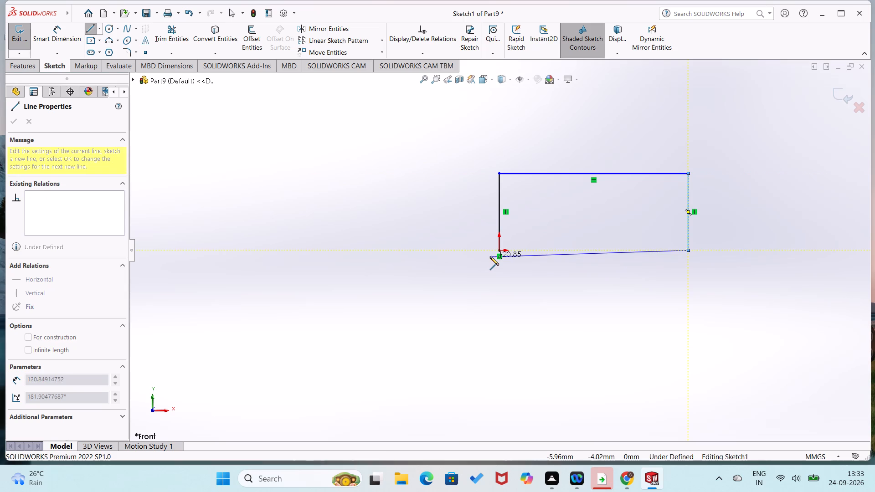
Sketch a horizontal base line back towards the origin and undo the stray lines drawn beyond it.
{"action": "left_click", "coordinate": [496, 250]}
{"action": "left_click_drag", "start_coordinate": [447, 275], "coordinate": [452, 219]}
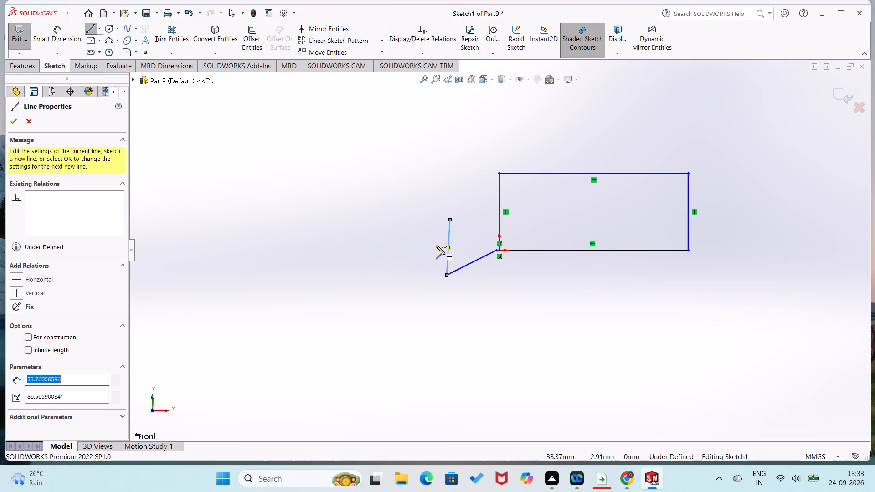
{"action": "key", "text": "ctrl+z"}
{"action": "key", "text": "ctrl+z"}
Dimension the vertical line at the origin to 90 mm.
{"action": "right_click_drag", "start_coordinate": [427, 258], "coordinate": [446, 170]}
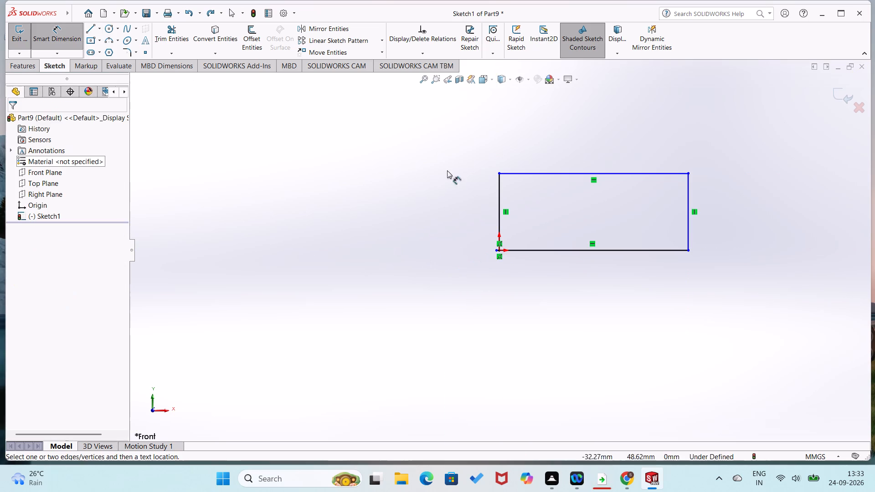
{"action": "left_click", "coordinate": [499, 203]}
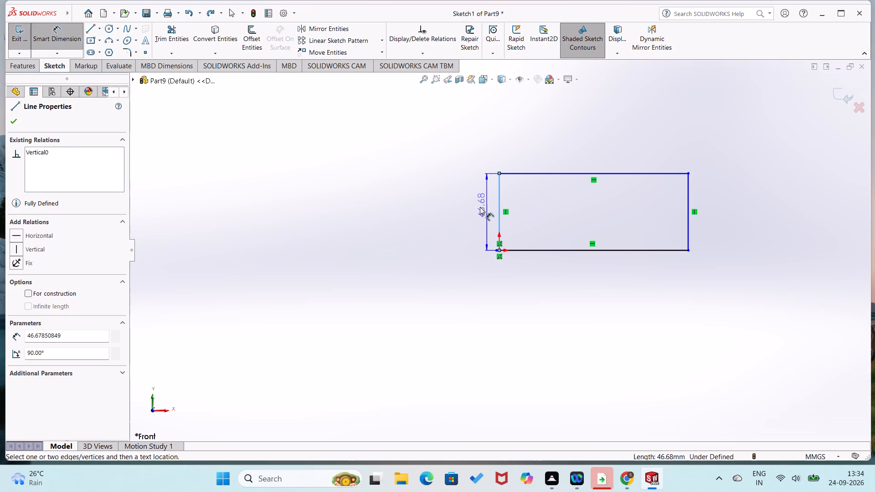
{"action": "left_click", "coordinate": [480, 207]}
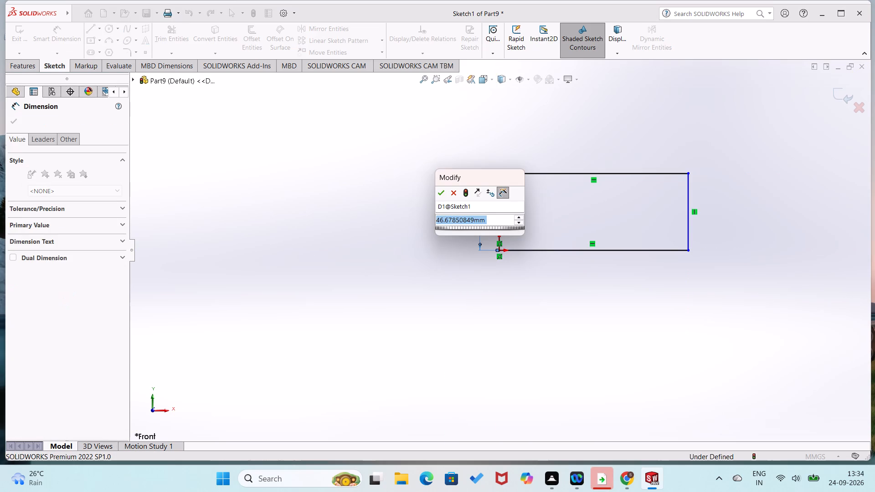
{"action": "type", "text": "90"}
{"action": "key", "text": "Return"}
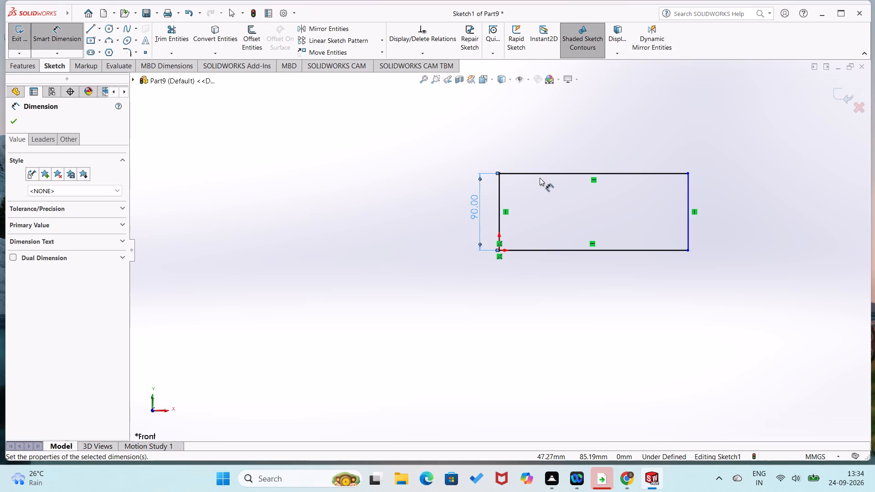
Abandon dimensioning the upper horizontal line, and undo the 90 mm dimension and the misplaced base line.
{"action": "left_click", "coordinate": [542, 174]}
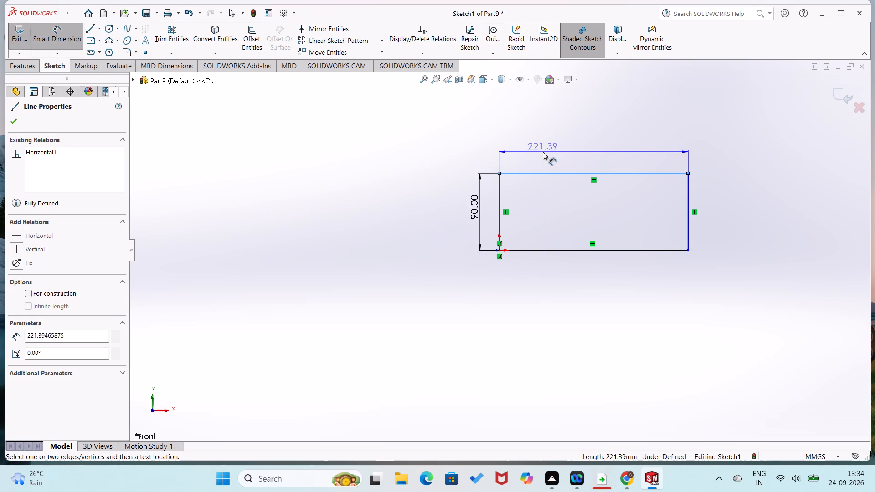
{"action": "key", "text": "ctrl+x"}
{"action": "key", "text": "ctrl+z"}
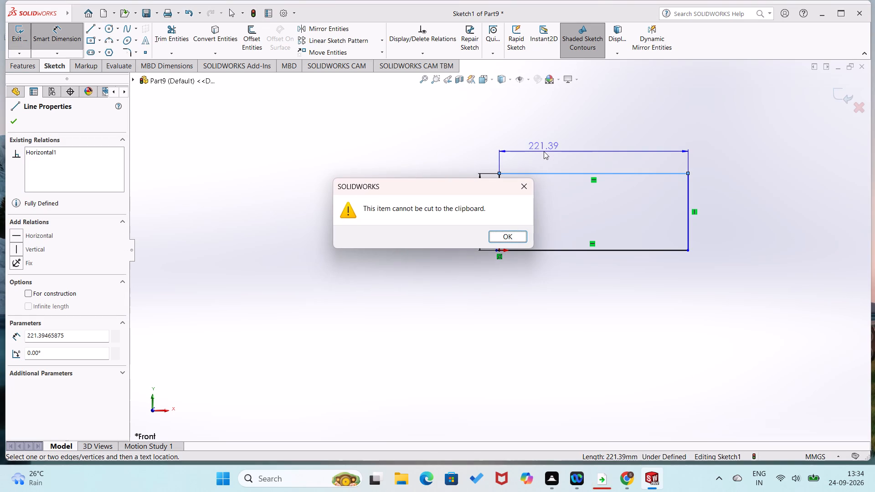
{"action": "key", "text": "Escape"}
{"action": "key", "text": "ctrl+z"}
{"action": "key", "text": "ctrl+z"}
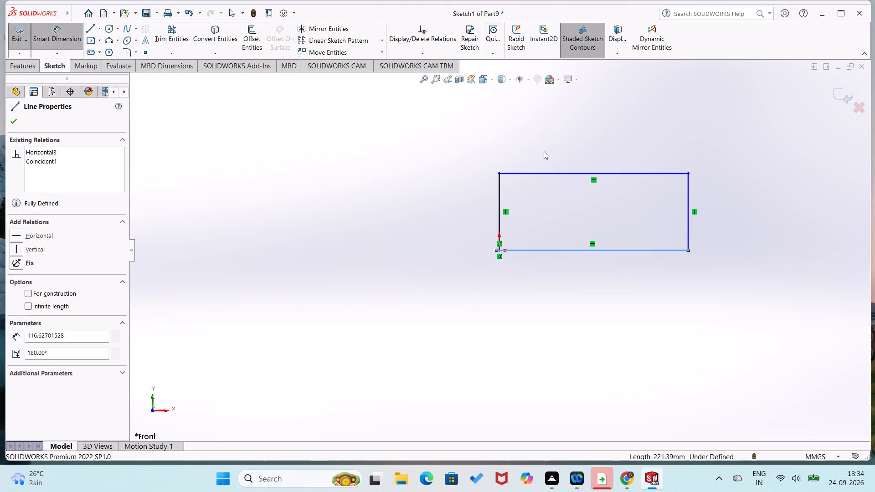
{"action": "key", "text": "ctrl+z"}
Sketch a horizontal base line about 115 mm long ending exactly at the origin to close the rectangle.
{"action": "right_click_drag", "start_coordinate": [510, 279], "coordinate": [407, 320]}
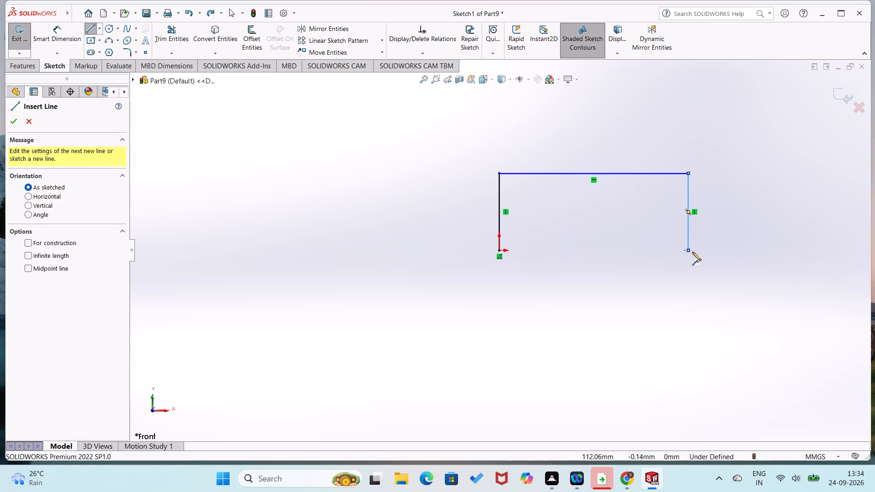
{"action": "left_click", "coordinate": [688, 250]}
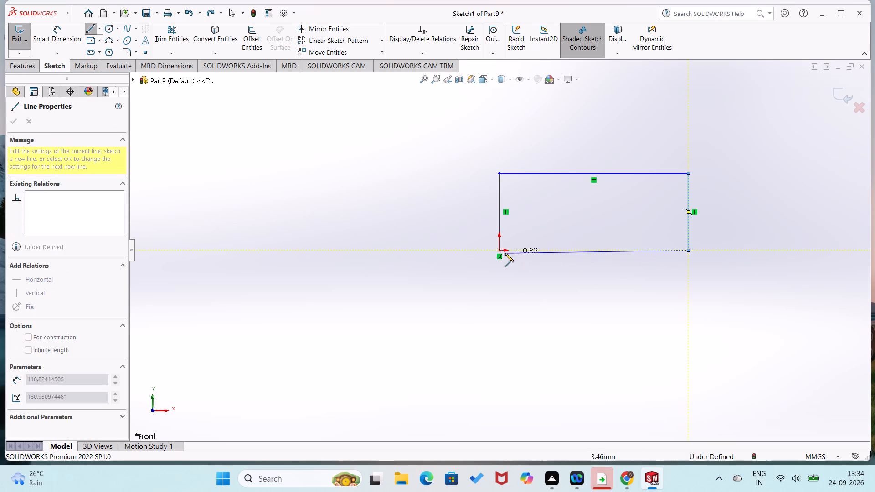
{"action": "left_click", "coordinate": [499, 249]}
Dimension the rectangle's vertical side at the origin to 90 mm.
{"action": "right_click_drag", "start_coordinate": [463, 274], "coordinate": [467, 223]}
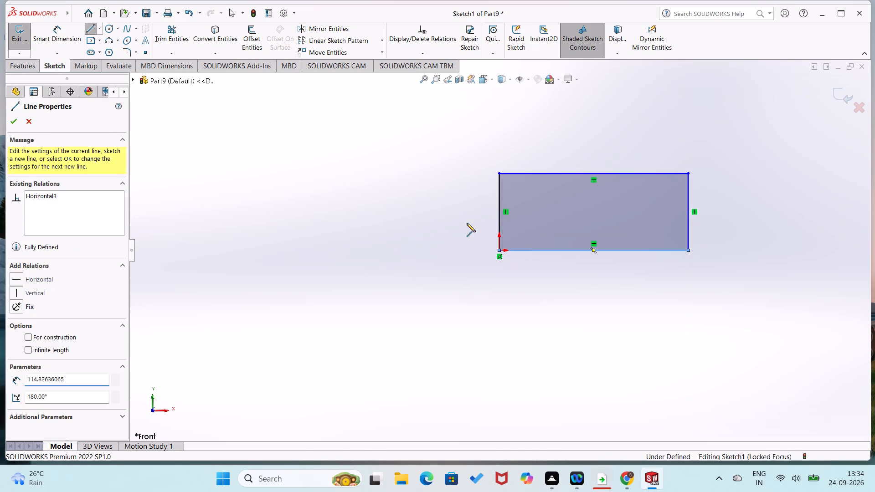
{"action": "right_click_drag", "start_coordinate": [467, 223], "coordinate": [476, 187]}
{"action": "left_click", "coordinate": [498, 209]}
{"action": "left_click", "coordinate": [489, 215]}
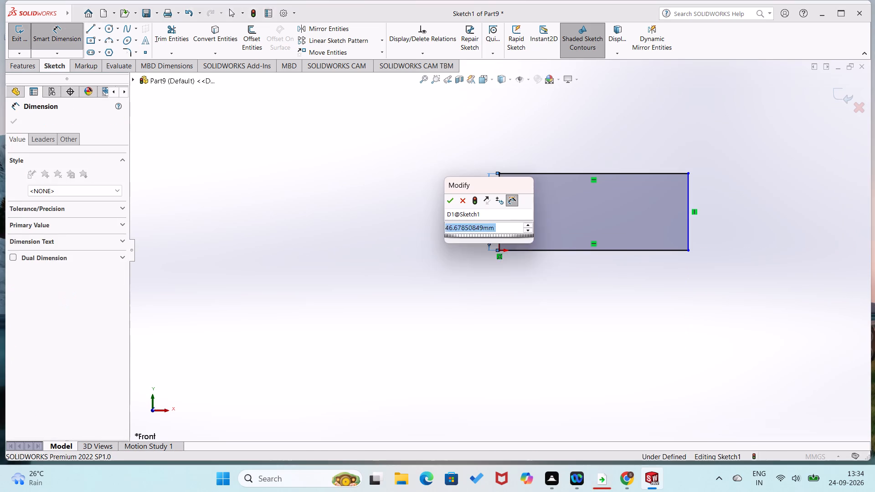
{"action": "type", "text": "90"}
{"action": "key", "text": "Return"}
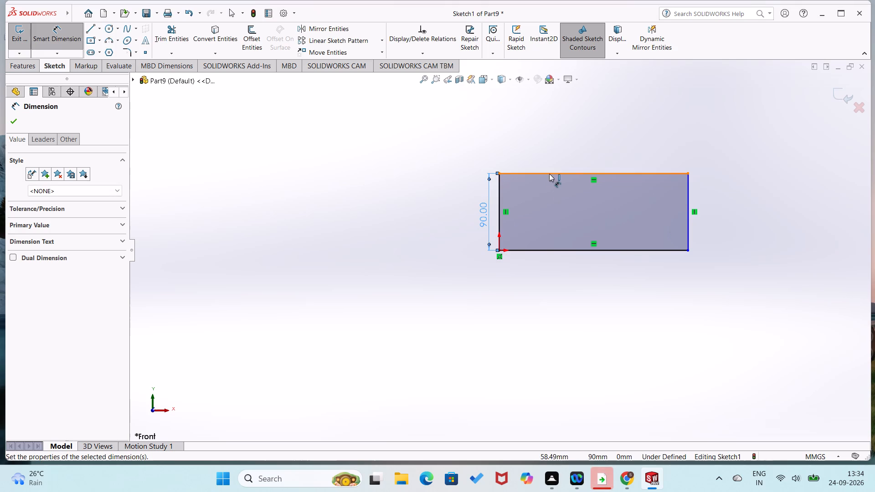
Dimension the rectangle's upper horizontal side to 135 mm.
{"action": "left_click", "coordinate": [549, 174]}
{"action": "left_click", "coordinate": [549, 148]}
{"action": "type", "text": "135"}
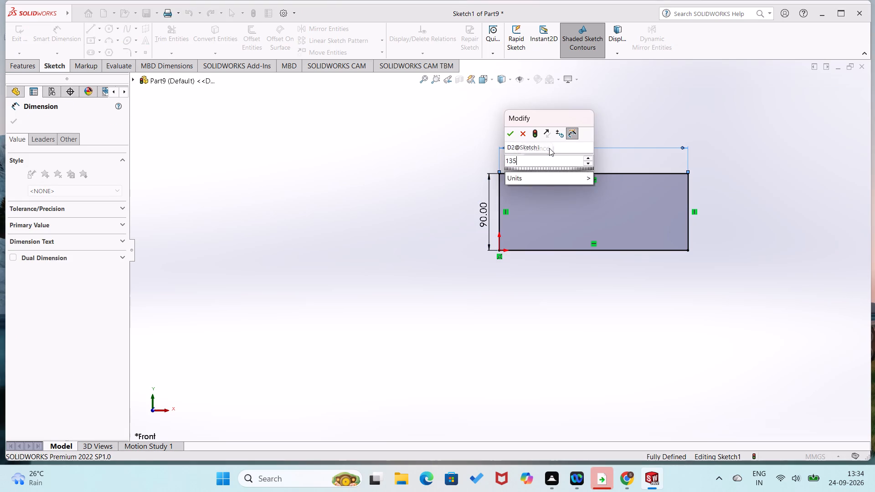
{"action": "key", "text": "Return"}
{"action": "left_click", "coordinate": [447, 200]}
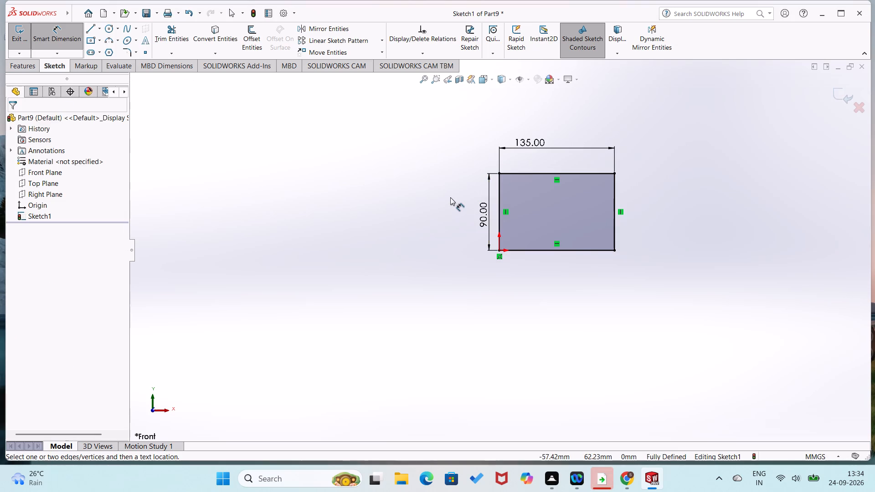
Extrude the rectangle as a blind boss 24 mm deep in the reversed direction.
{"action": "scroll", "coordinate": [451, 199], "scroll_direction": "down", "scroll_amount": 2}
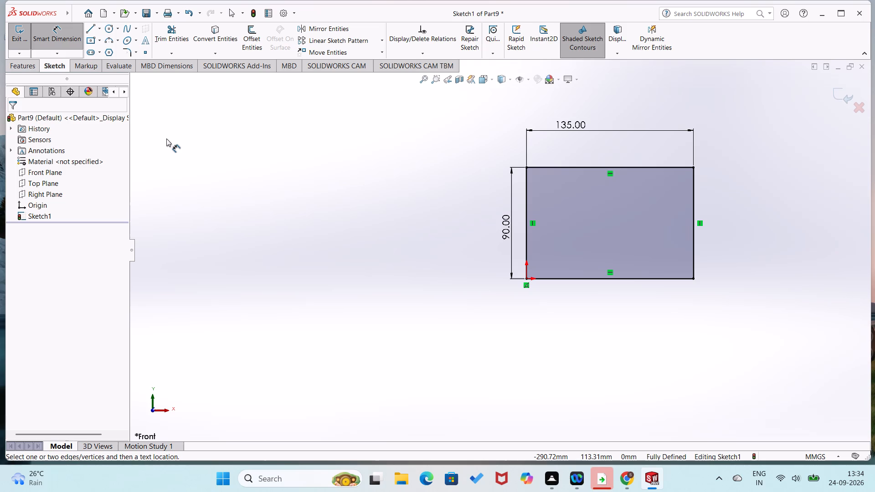
{"action": "left_click", "coordinate": [26, 63]}
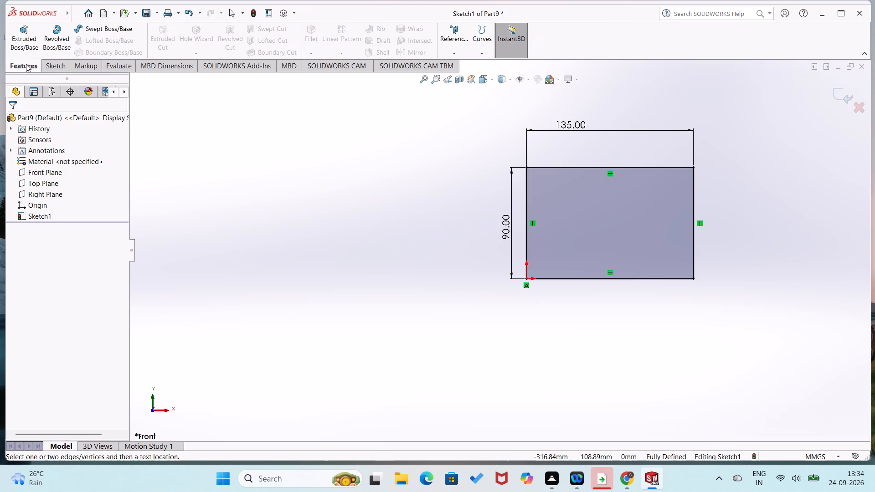
{"action": "left_click", "coordinate": [29, 50]}
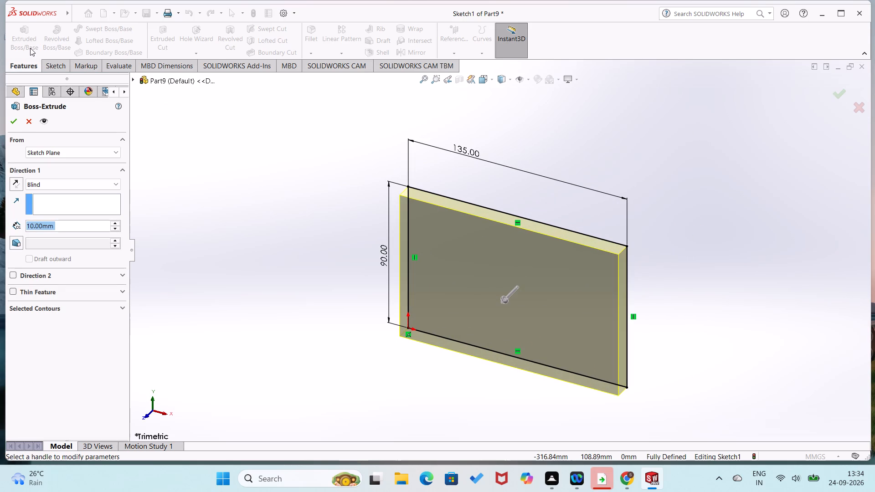
{"action": "type", "text": "24"}
{"action": "key", "text": "Return"}
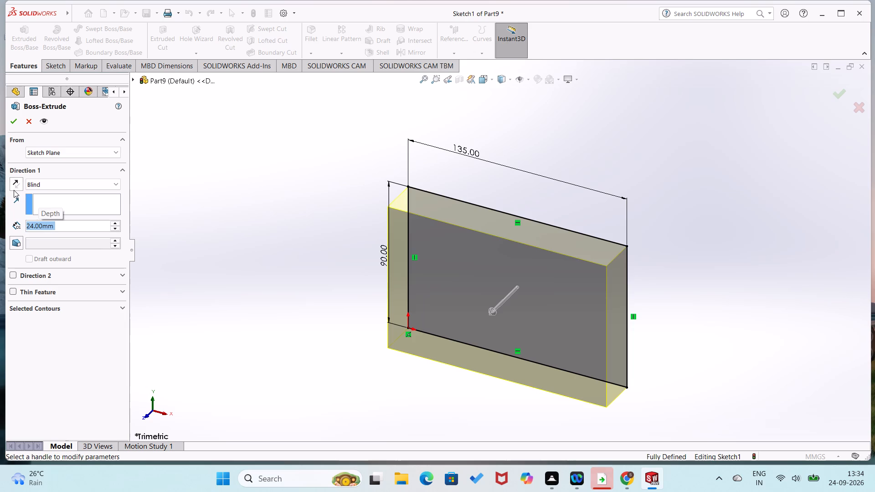
{"action": "left_click", "coordinate": [14, 189]}
{"action": "left_click", "coordinate": [13, 115]}
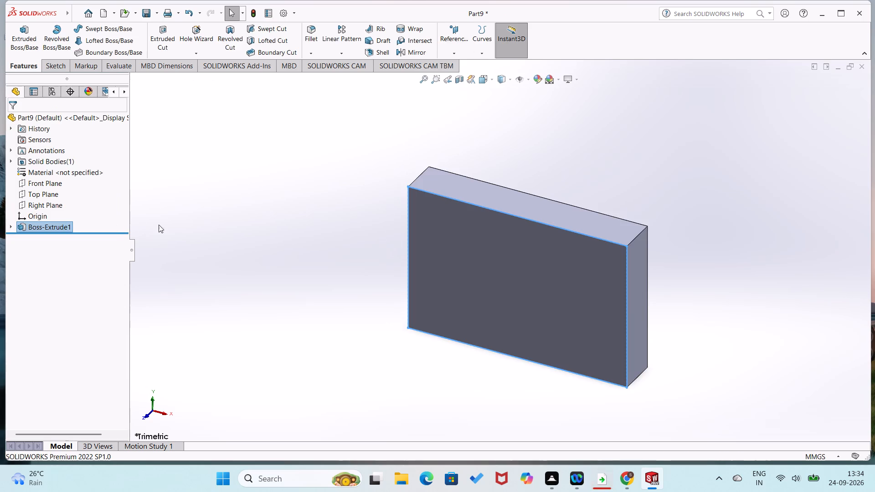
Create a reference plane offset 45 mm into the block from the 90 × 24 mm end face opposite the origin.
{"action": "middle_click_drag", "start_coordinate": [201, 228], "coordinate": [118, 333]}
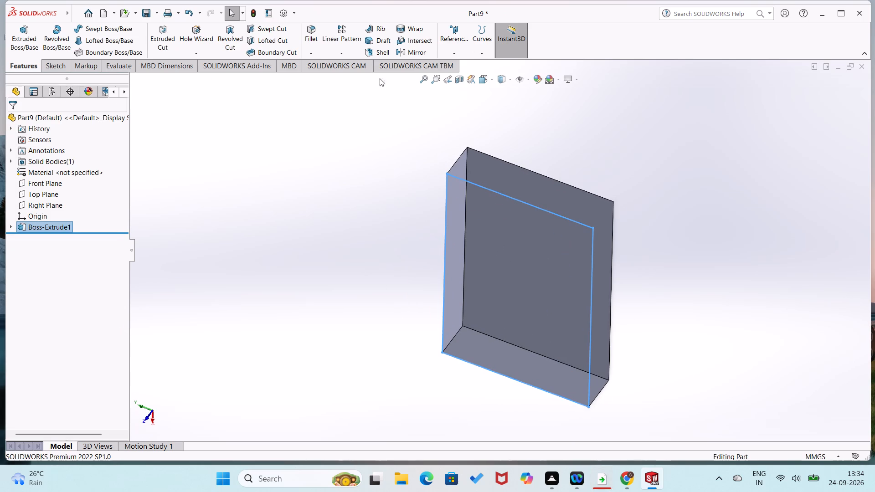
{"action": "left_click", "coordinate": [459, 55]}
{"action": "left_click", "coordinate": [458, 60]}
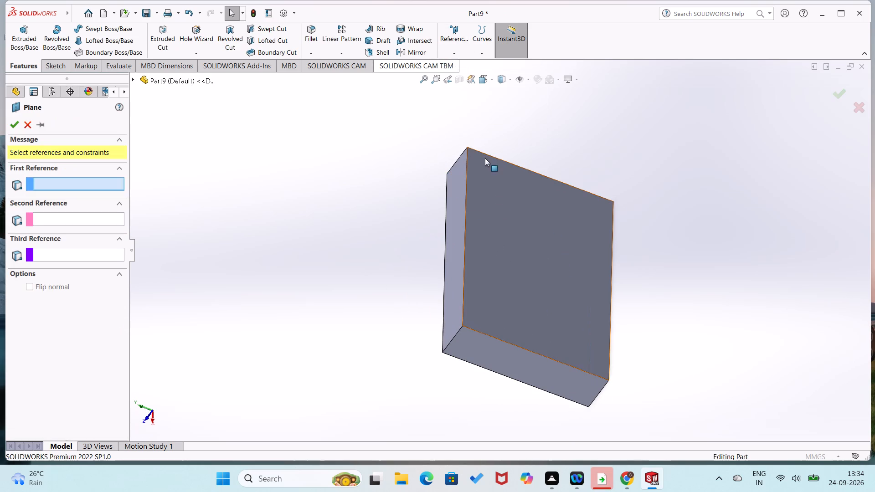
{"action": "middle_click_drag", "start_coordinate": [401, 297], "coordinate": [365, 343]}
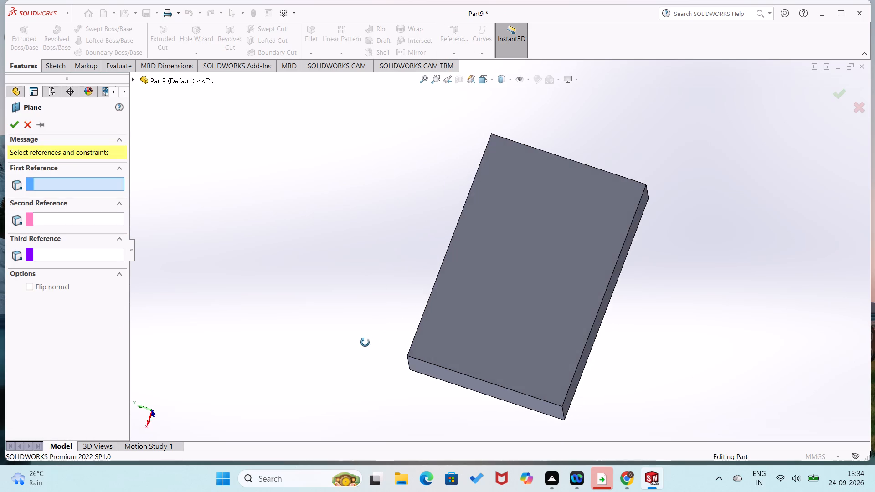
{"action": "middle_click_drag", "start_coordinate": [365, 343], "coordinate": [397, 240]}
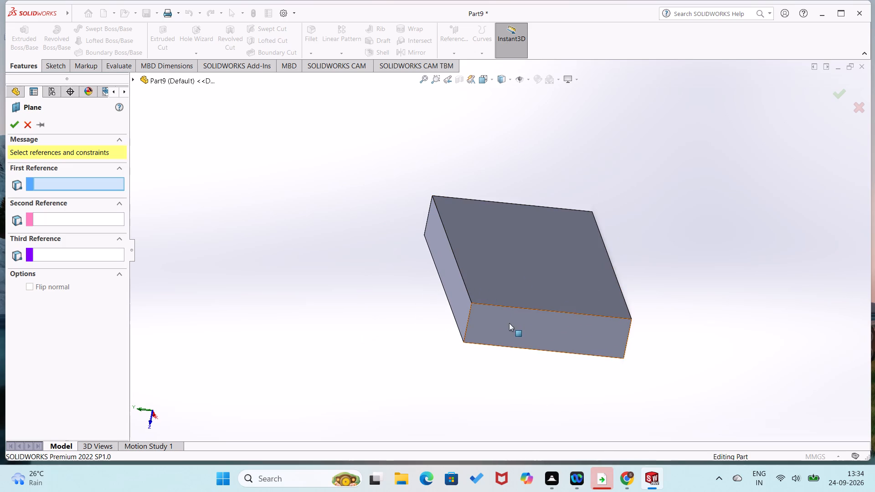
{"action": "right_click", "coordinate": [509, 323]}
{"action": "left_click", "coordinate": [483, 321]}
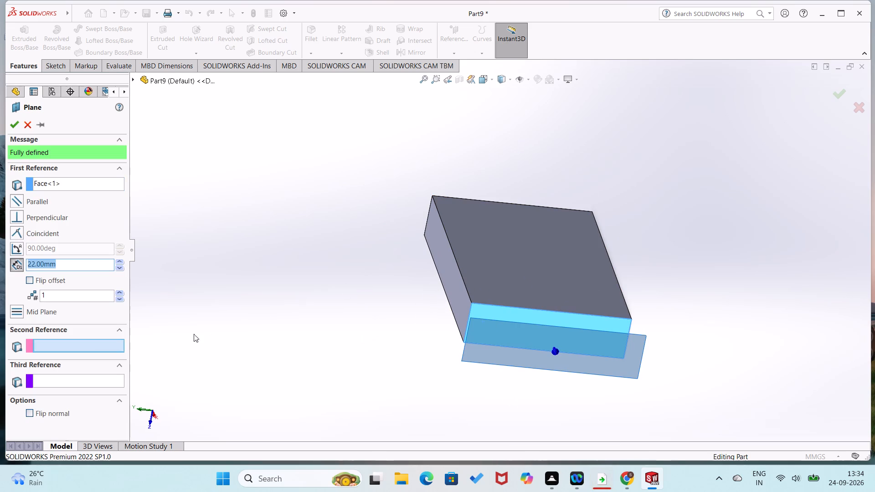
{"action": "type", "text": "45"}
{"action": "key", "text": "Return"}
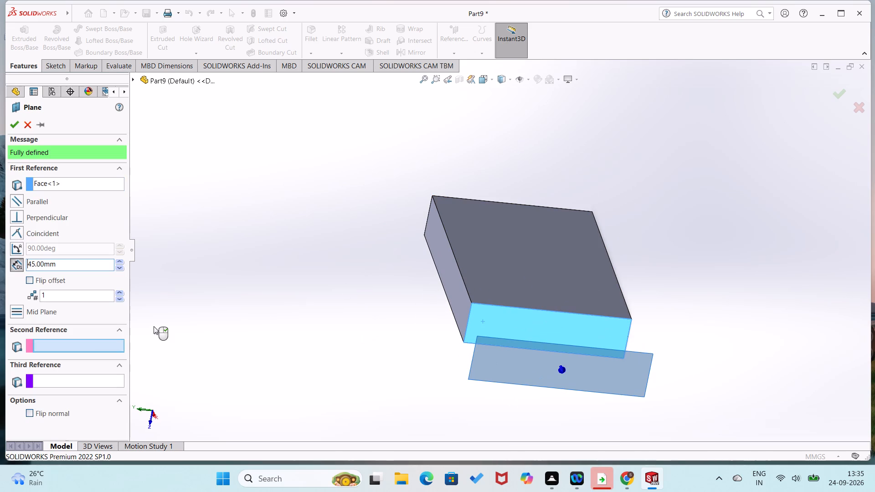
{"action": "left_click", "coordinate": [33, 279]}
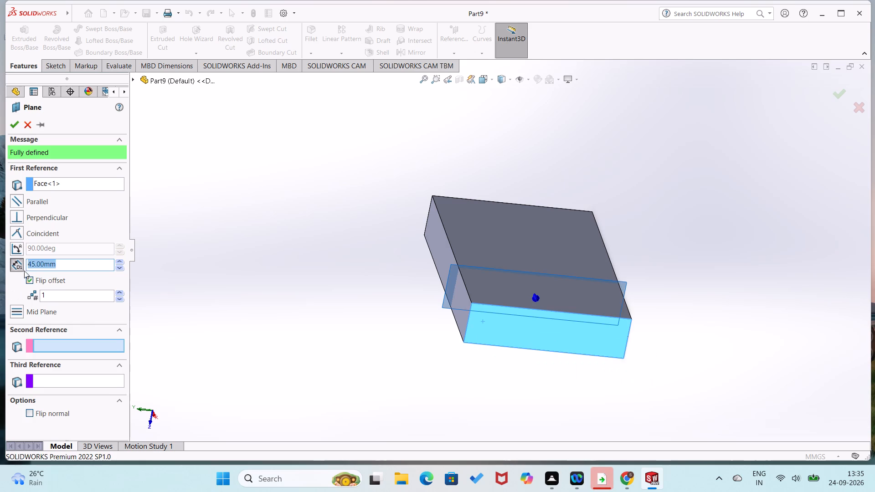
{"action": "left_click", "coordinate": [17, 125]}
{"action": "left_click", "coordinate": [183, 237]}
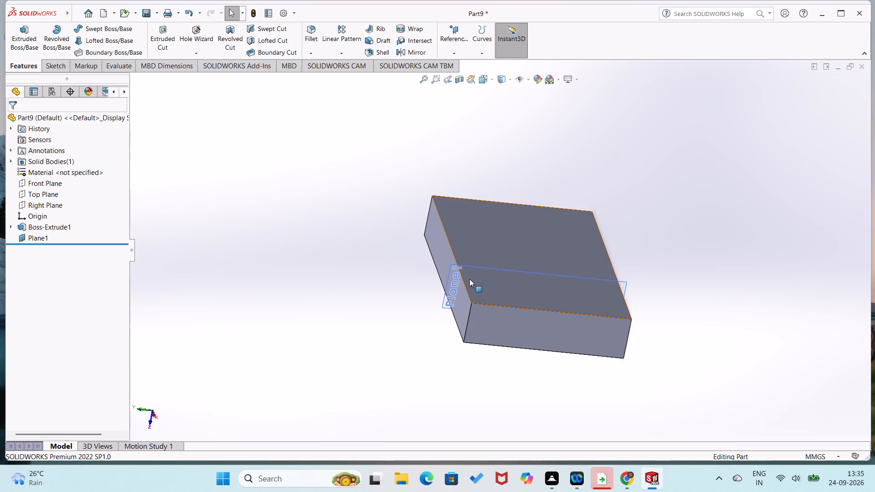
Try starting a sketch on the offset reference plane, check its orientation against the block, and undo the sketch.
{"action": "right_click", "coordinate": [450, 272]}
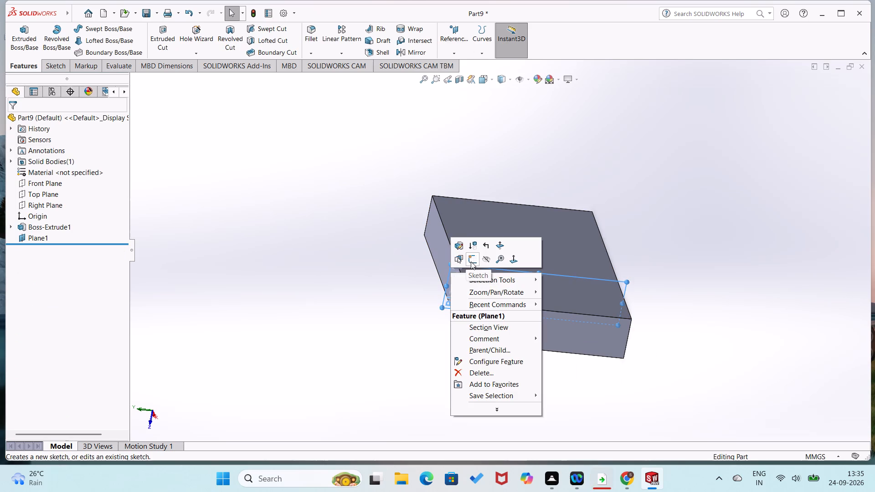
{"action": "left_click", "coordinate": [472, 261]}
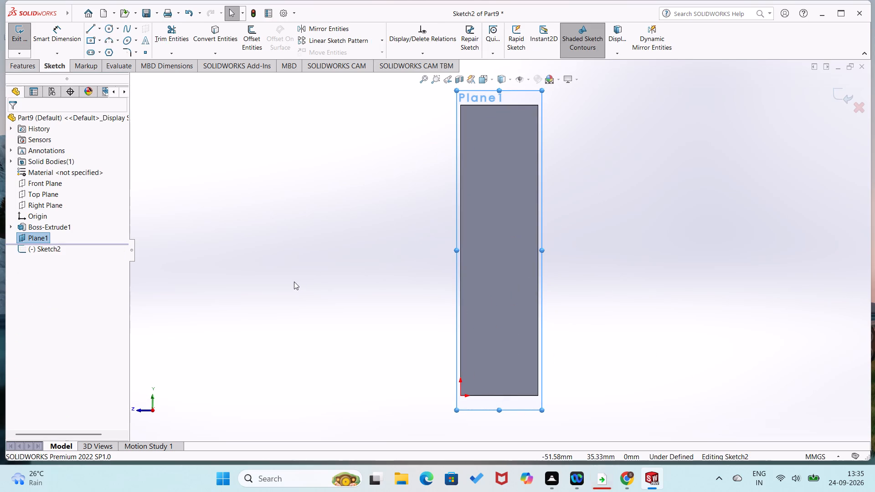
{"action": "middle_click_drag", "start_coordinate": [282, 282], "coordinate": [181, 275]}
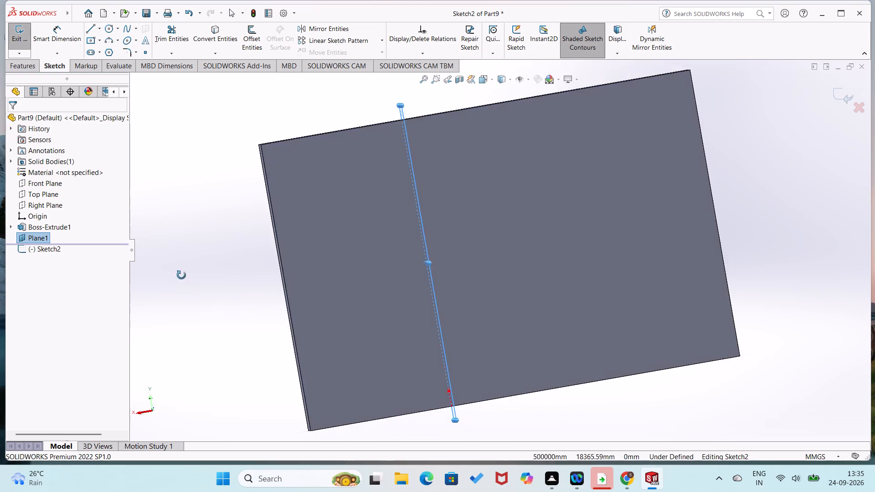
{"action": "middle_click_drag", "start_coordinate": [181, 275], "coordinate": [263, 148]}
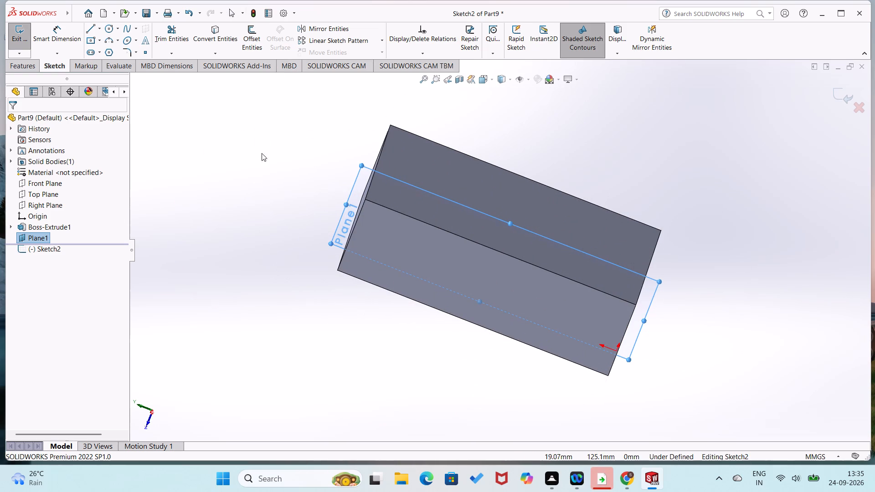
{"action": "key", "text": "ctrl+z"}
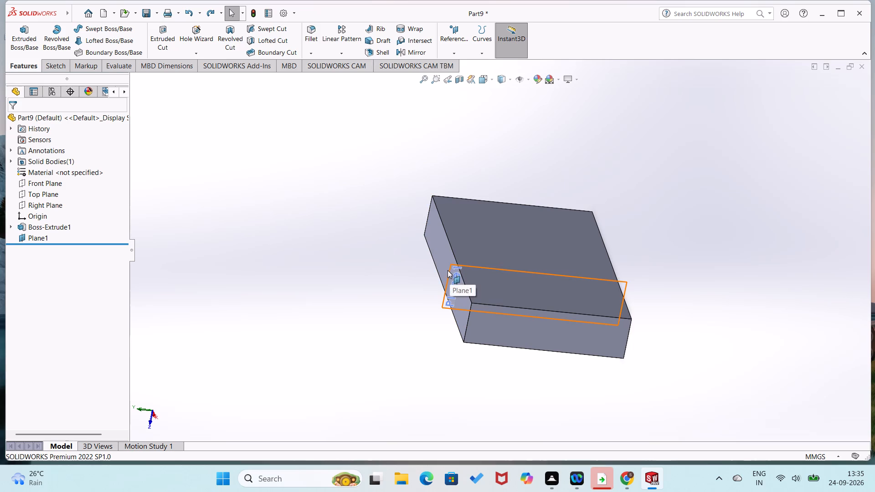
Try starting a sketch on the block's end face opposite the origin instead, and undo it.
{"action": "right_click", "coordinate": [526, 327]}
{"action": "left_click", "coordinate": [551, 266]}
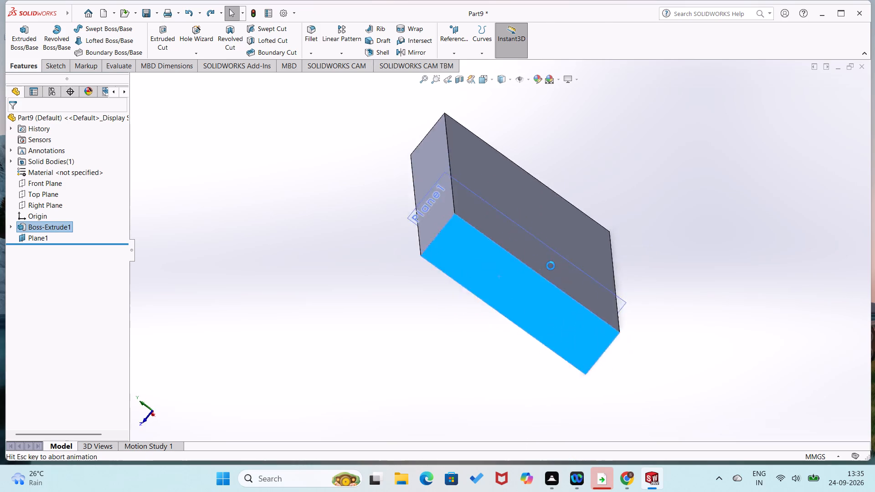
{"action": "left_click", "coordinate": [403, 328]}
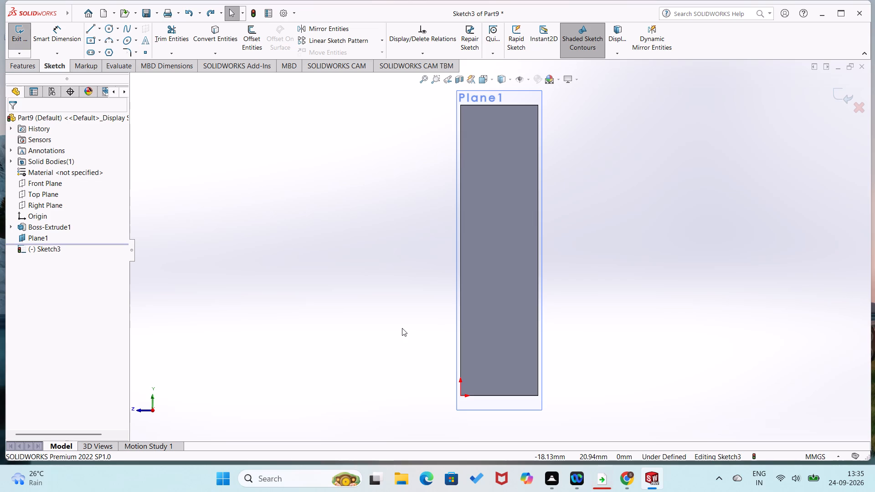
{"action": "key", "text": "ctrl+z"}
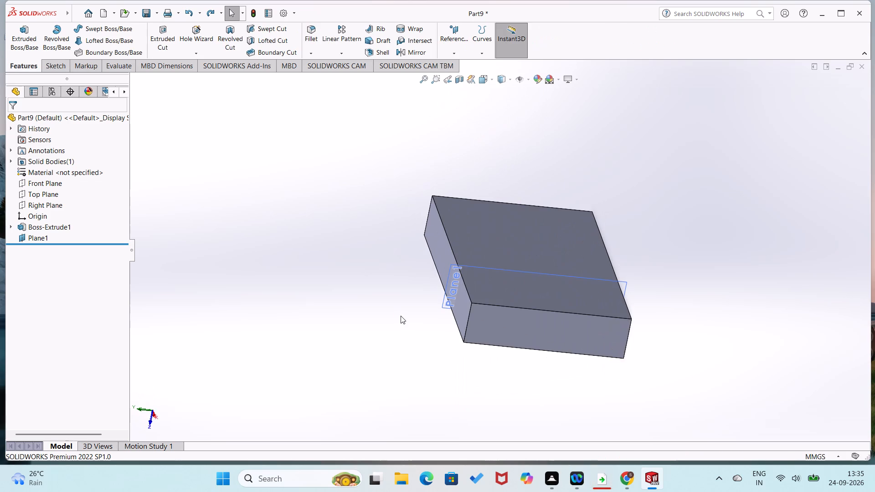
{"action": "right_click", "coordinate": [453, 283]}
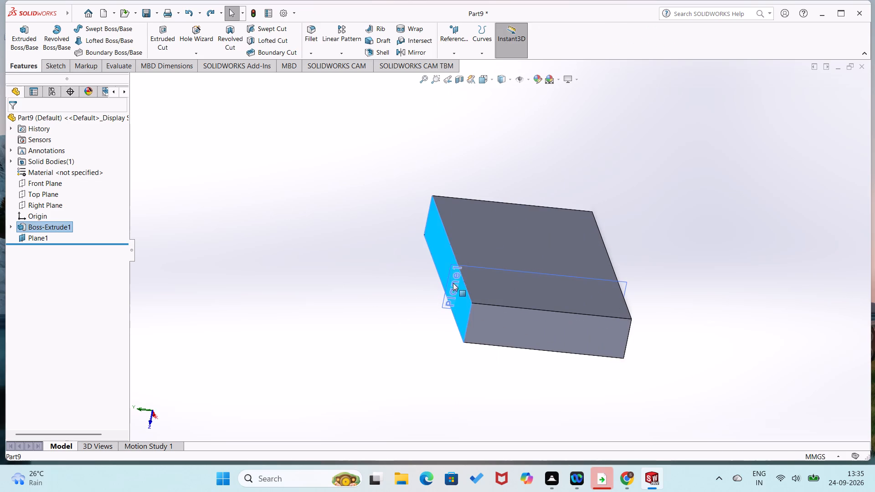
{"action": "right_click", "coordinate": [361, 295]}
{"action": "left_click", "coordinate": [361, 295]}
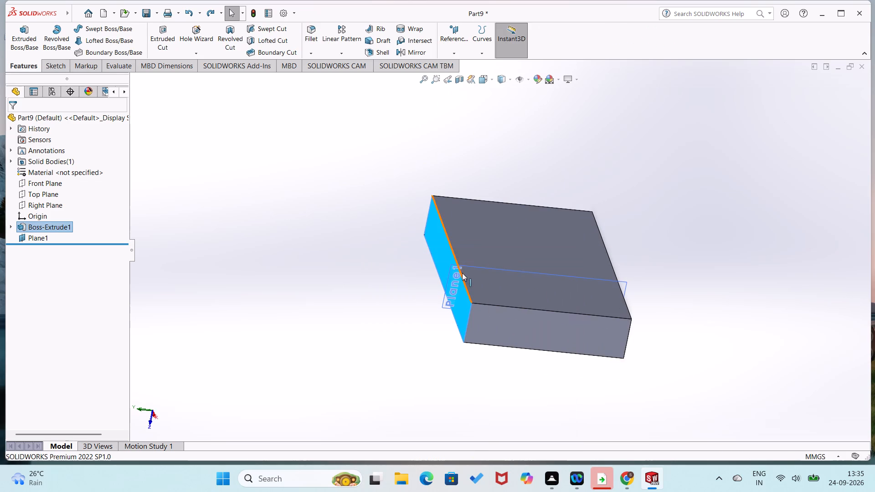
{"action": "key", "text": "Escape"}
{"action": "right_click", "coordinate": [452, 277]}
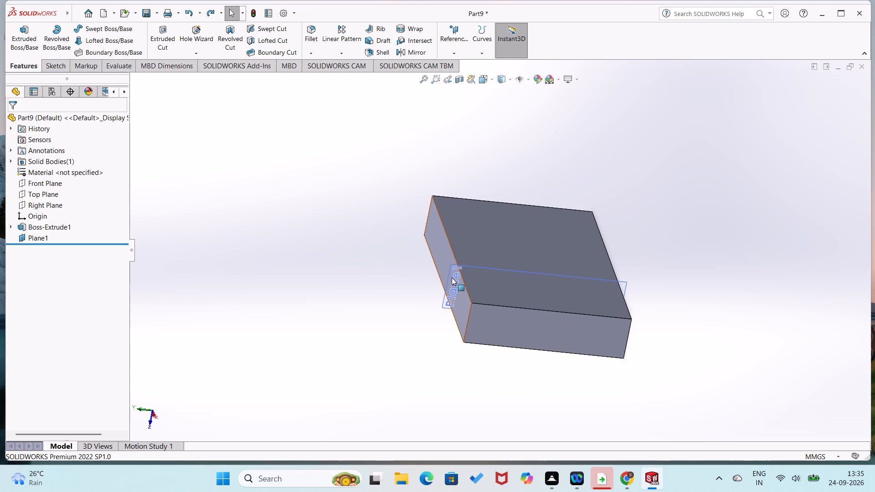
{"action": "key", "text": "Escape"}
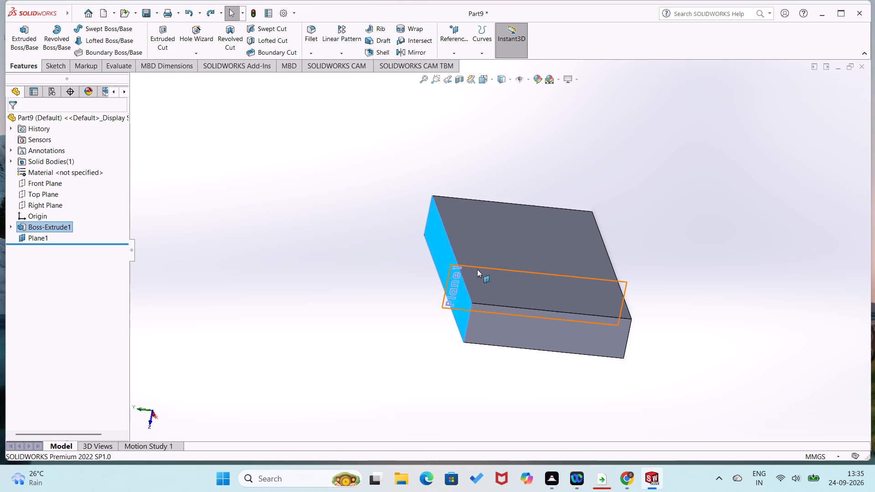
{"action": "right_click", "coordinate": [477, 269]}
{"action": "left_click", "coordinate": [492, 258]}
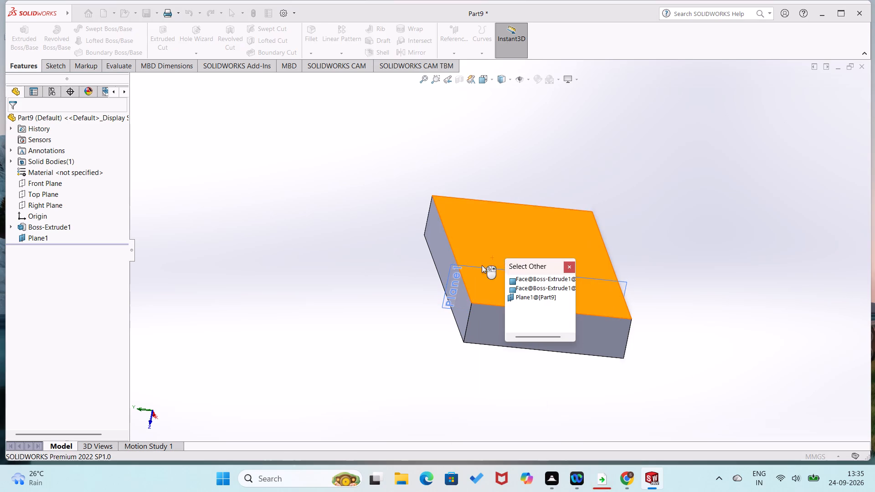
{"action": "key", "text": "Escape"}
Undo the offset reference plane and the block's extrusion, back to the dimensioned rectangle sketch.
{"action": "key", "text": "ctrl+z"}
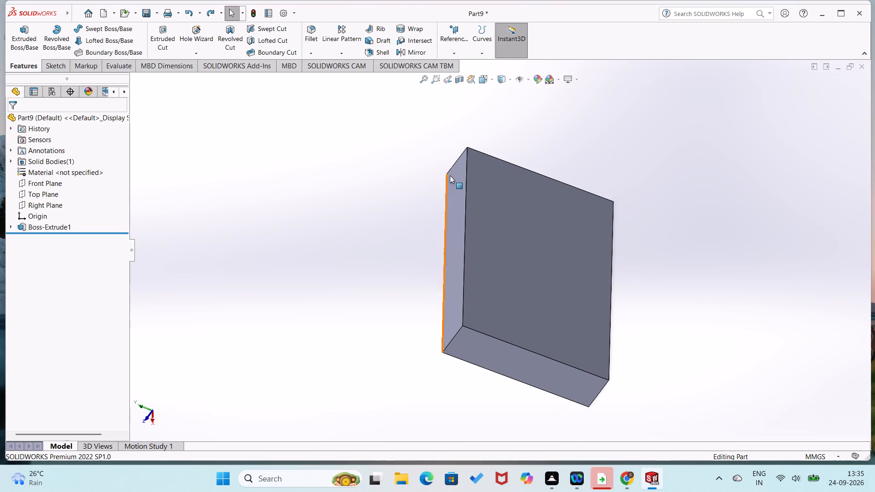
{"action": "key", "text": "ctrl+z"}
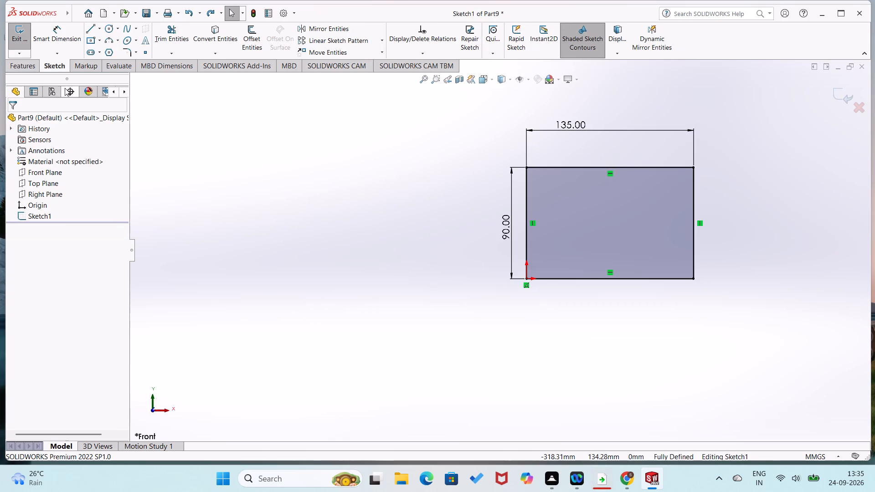
Extrude the 135 × 90 mm rectangle again as a blind boss 24 mm deep in the reversed direction.
{"action": "left_click", "coordinate": [22, 61]}
{"action": "left_click", "coordinate": [26, 44]}
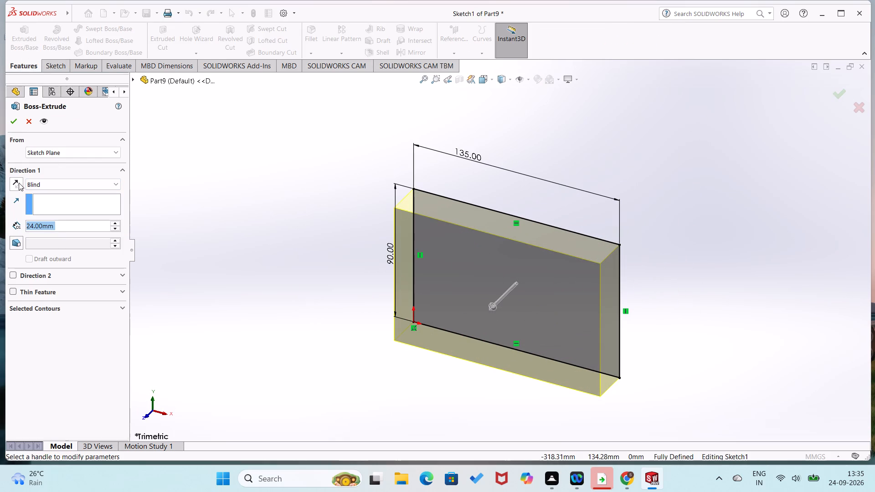
{"action": "left_click", "coordinate": [19, 183]}
{"action": "left_click", "coordinate": [15, 122]}
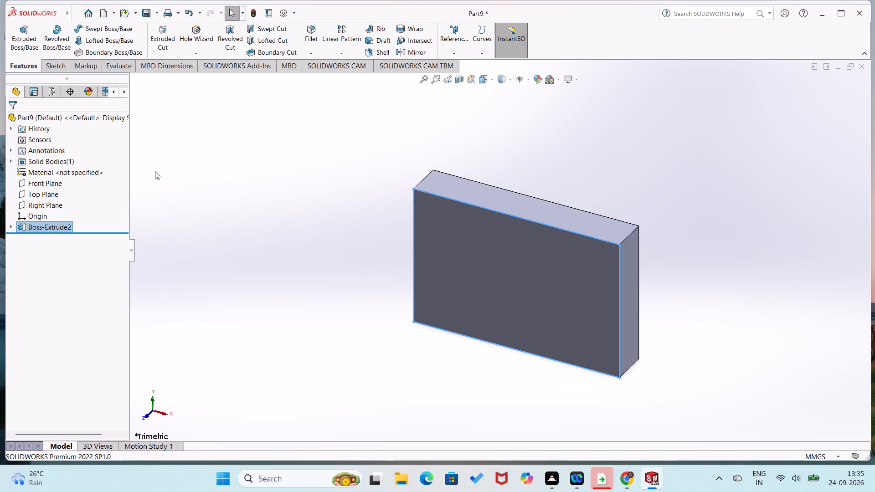
Create a reference plane offset 45 mm into the block from the 90 × 24 mm end face opposite the origin.
{"action": "middle_click_drag", "start_coordinate": [198, 176], "coordinate": [139, 267]}
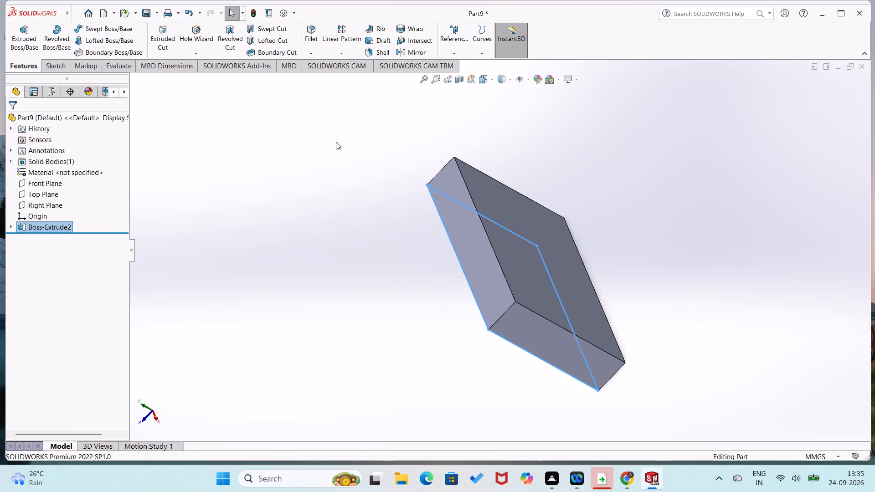
{"action": "left_click", "coordinate": [455, 52]}
{"action": "left_click", "coordinate": [455, 66]}
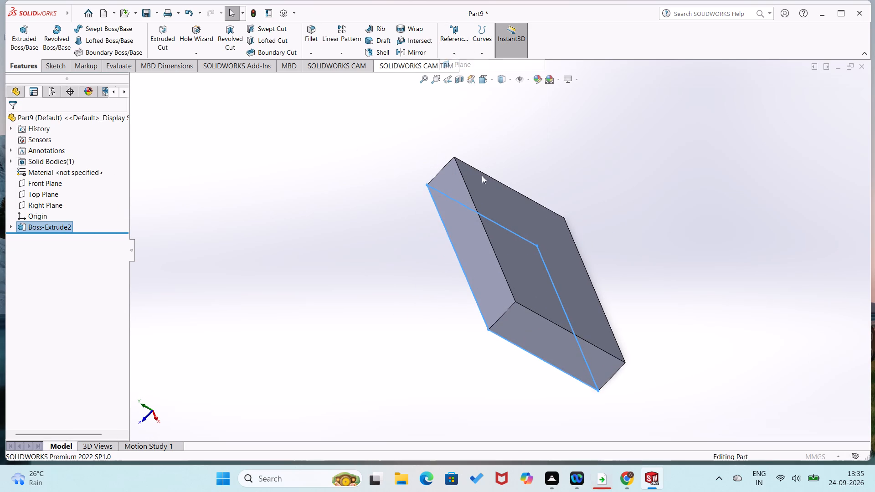
{"action": "left_click", "coordinate": [526, 332]}
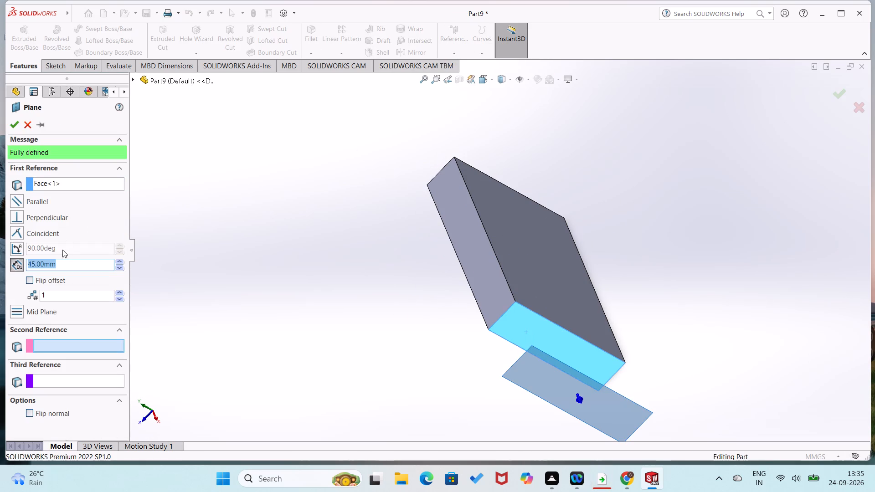
{"action": "left_click", "coordinate": [29, 281]}
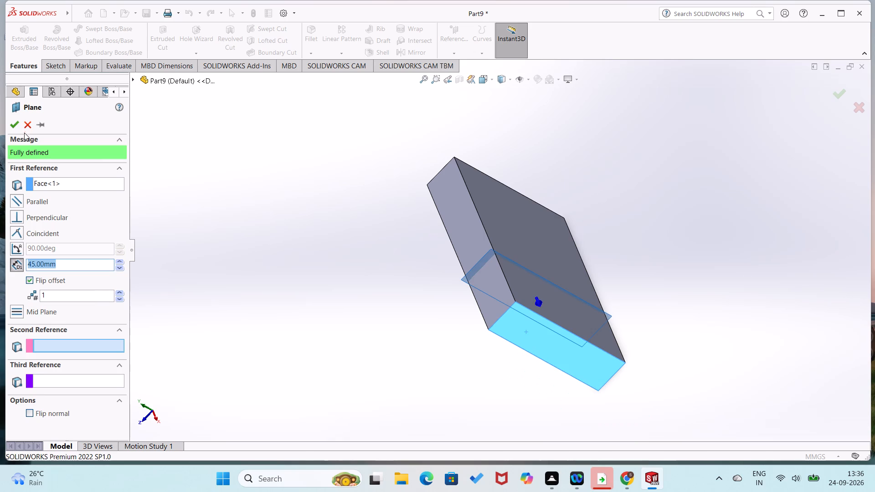
{"action": "left_click", "coordinate": [17, 126]}
{"action": "right_click", "coordinate": [280, 243]}
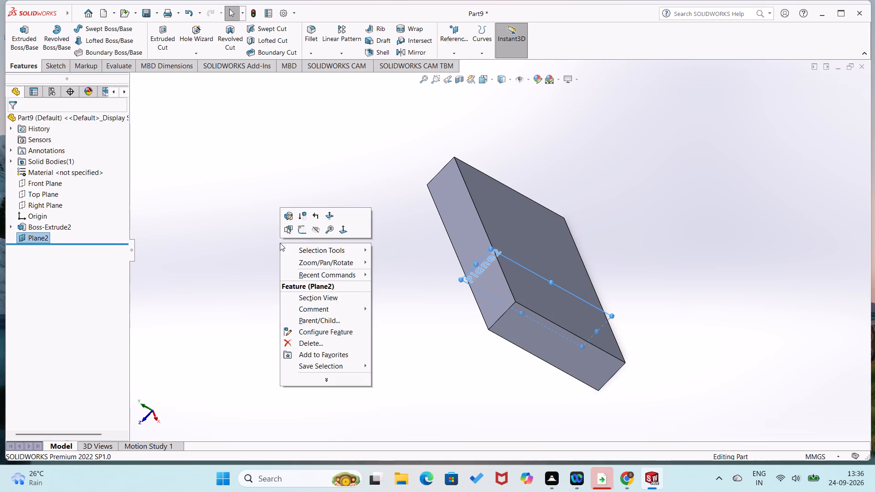
{"action": "left_click", "coordinate": [280, 243]}
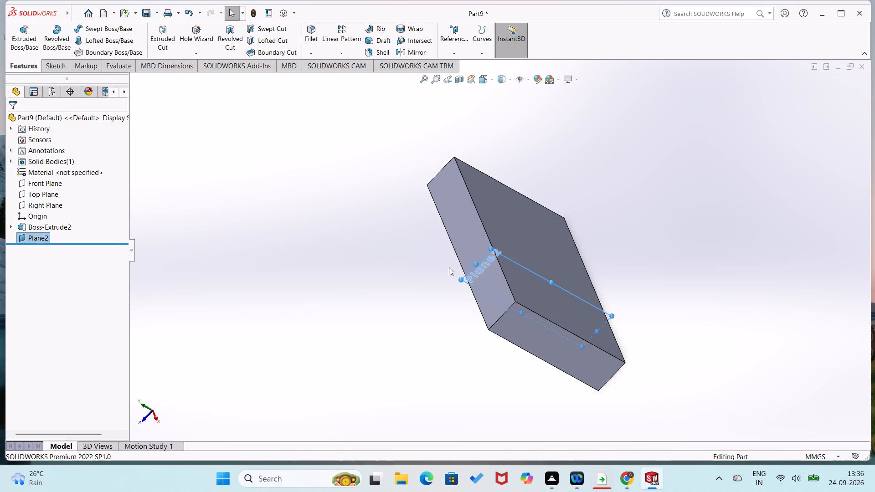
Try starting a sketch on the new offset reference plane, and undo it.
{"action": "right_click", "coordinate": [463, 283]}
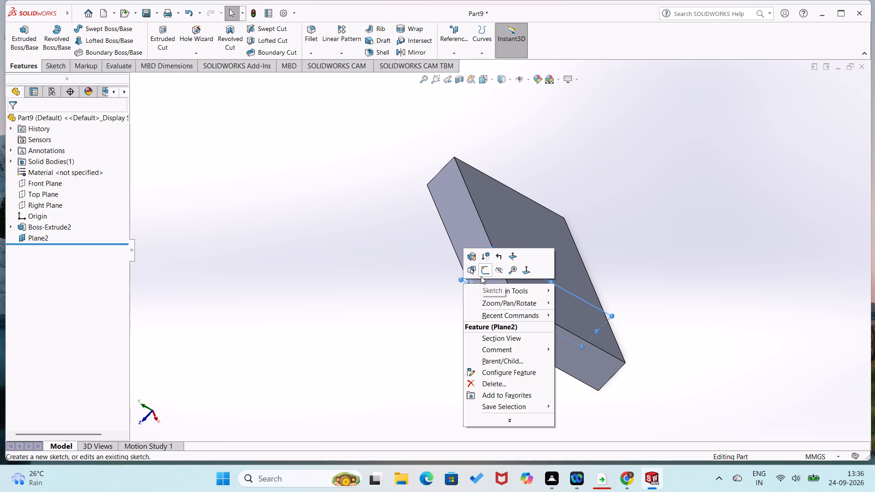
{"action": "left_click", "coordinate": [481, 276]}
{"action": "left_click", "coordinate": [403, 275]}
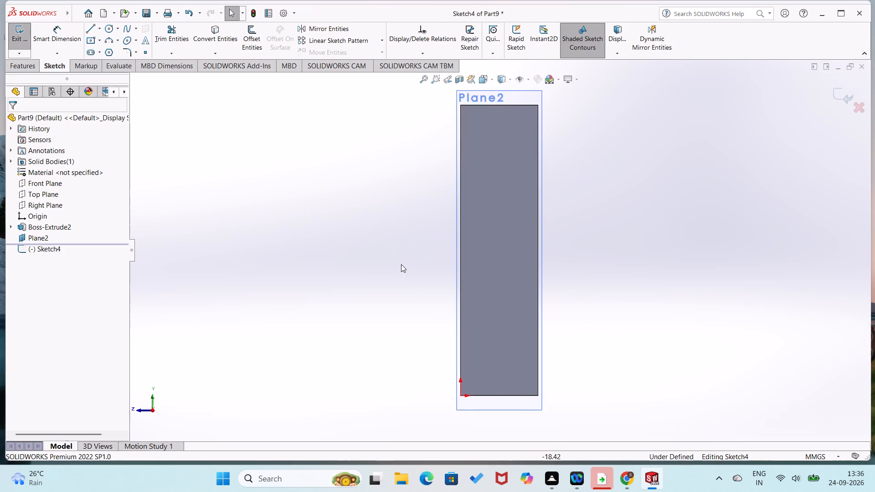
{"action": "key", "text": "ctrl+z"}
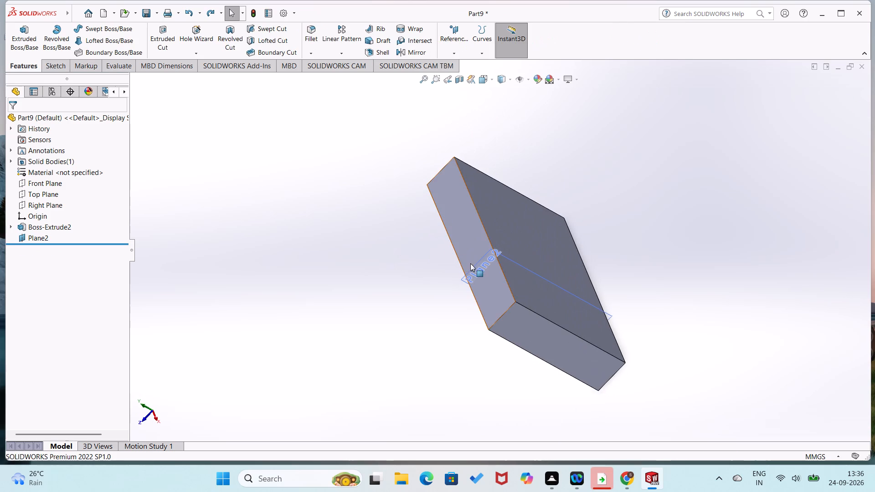
Start a sketch on the reference plane offset 45 mm into the block.
{"action": "right_click", "coordinate": [473, 266]}
{"action": "left_click", "coordinate": [489, 255]}
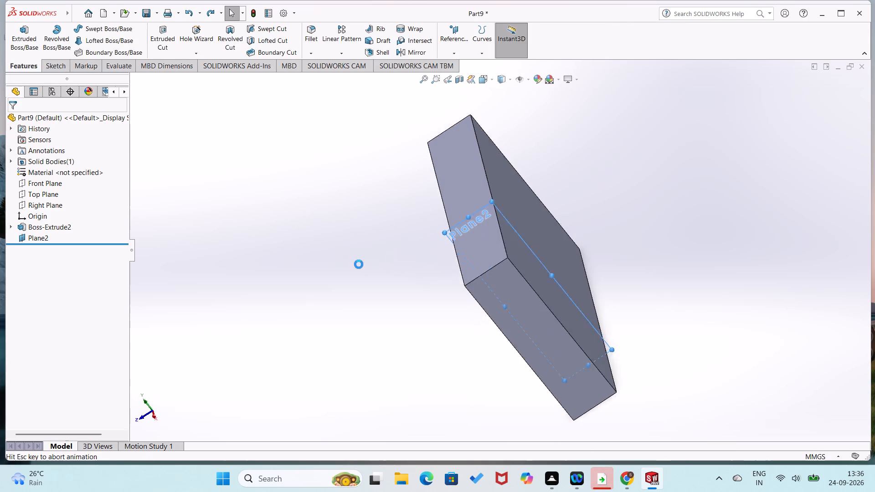
{"action": "left_click", "coordinate": [302, 260]}
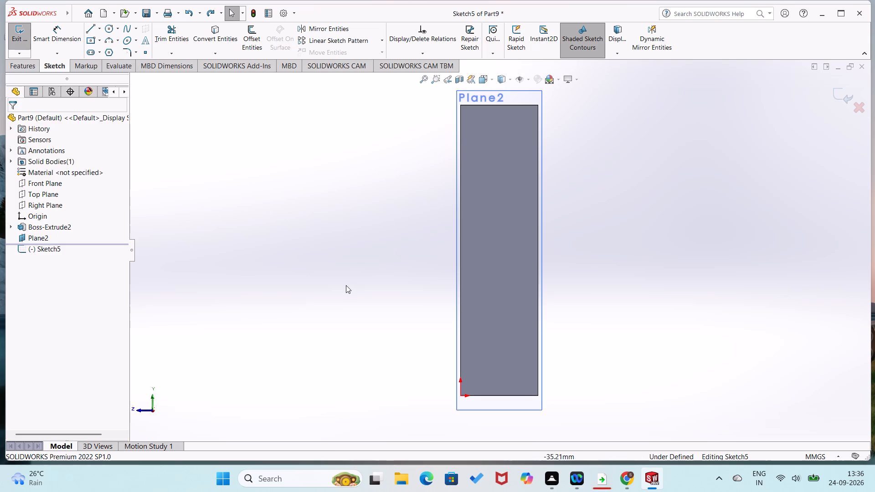
Draw a horizontal line about 17.6 mm outward from the block's lower corner away from the origin, continuing into an outward-sloping line rising about 44 mm.
{"action": "right_click_drag", "start_coordinate": [345, 287], "coordinate": [401, 247]}
{"action": "right_click_drag", "start_coordinate": [558, 375], "coordinate": [561, 266]}
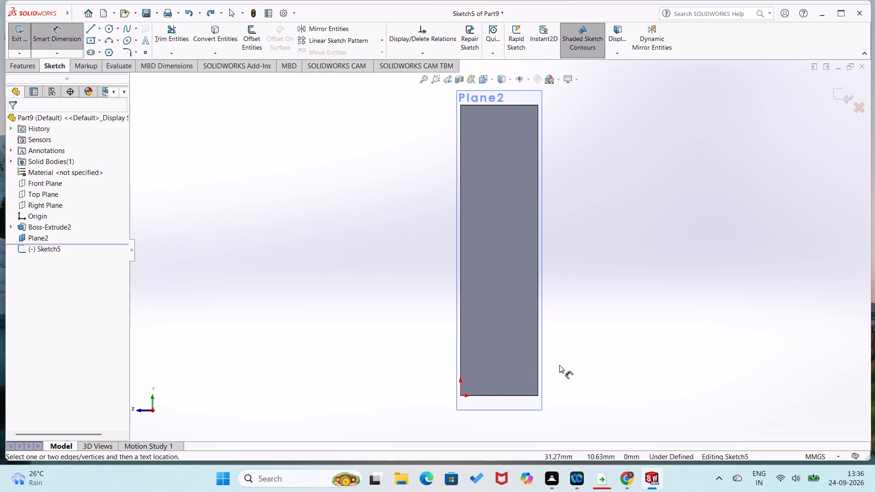
{"action": "right_click_drag", "start_coordinate": [665, 319], "coordinate": [553, 340]}
{"action": "left_click", "coordinate": [537, 395]}
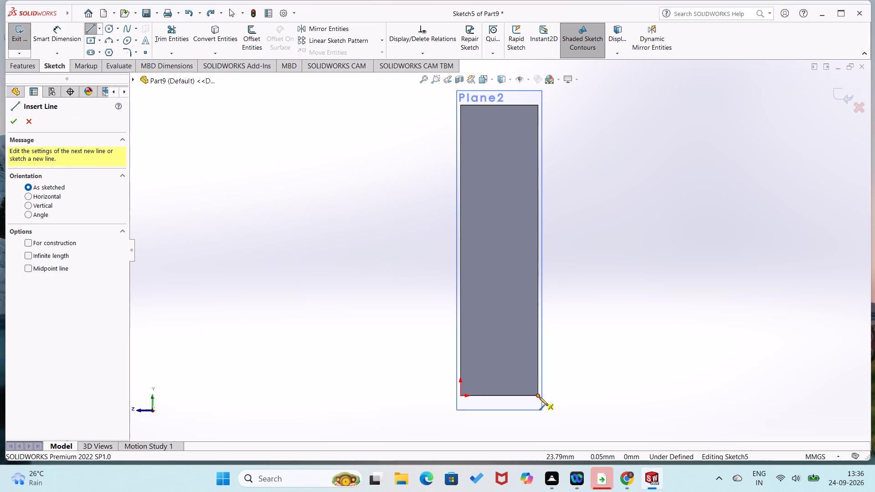
{"action": "left_click", "coordinate": [595, 397]}
{"action": "left_click", "coordinate": [675, 255]}
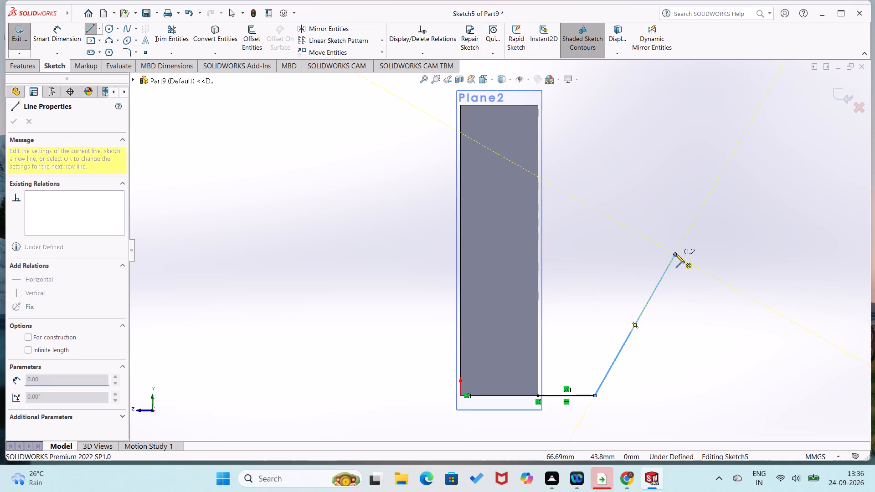
{"action": "key", "text": "Escape"}
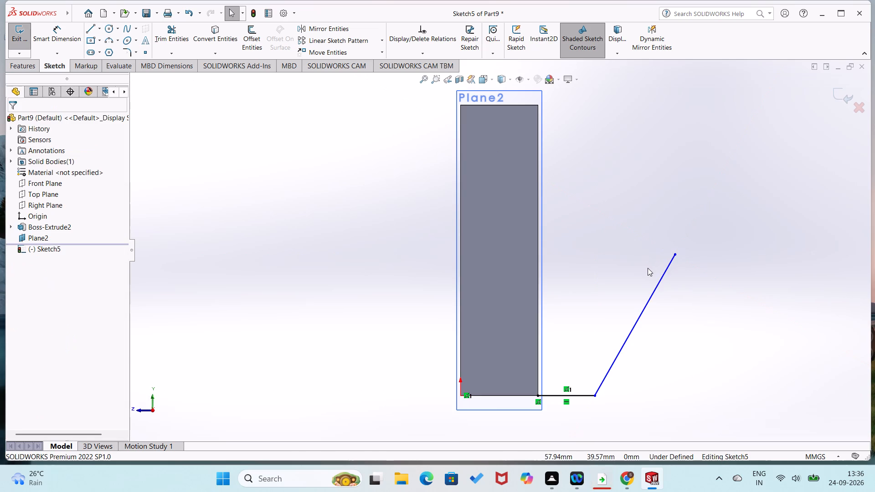
Draw a vertical line upward from the block's upper corner above the origin and dimension its length as 90 mm.
{"action": "scroll", "coordinate": [648, 268], "scroll_direction": "up", "scroll_amount": 4}
{"action": "scroll", "coordinate": [561, 124], "scroll_direction": "down", "scroll_amount": 1}
{"action": "scroll", "coordinate": [520, 179], "scroll_direction": "down", "scroll_amount": 1}
{"action": "right_click_drag", "start_coordinate": [544, 166], "coordinate": [498, 193]}
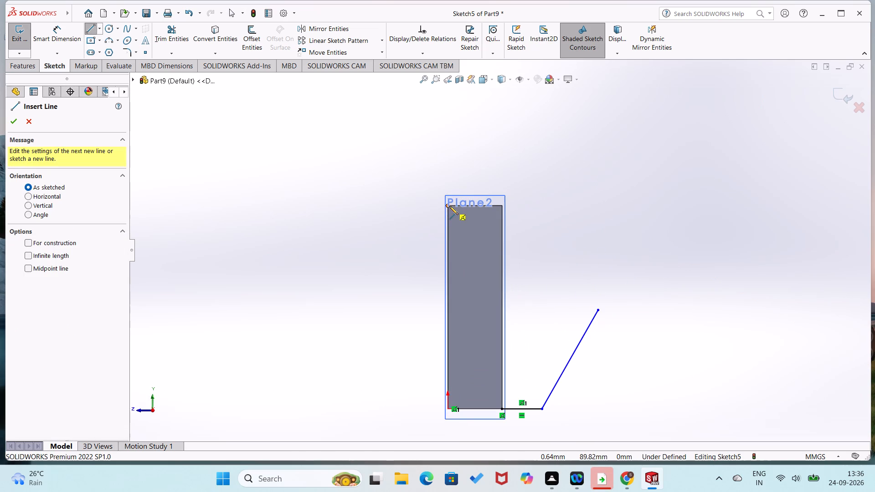
{"action": "left_click", "coordinate": [448, 206]}
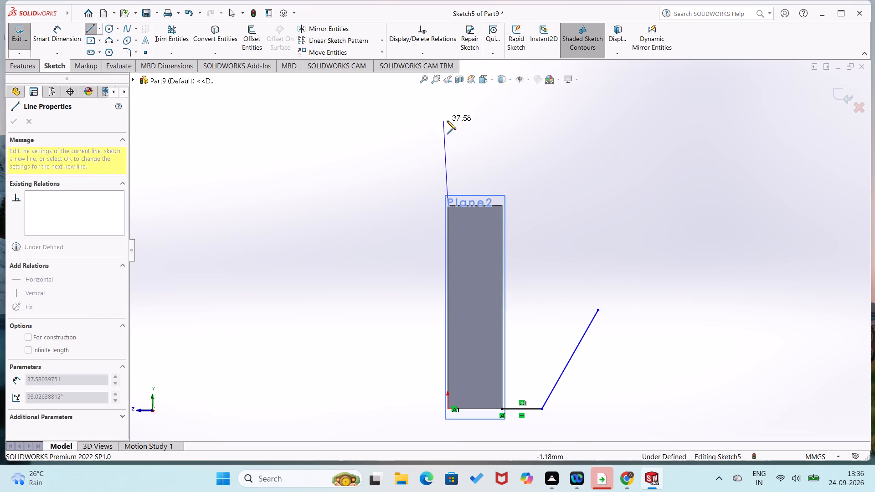
{"action": "left_click", "coordinate": [447, 121]}
{"action": "right_click_drag", "start_coordinate": [479, 153], "coordinate": [496, 97]}
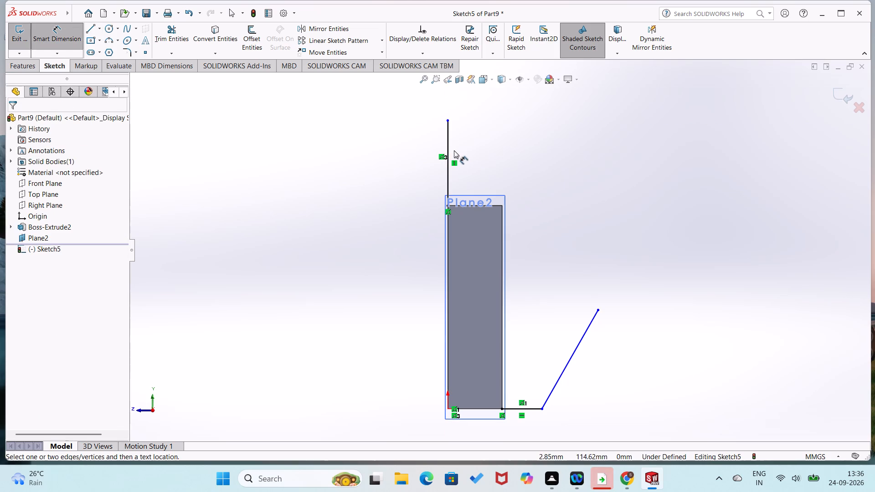
{"action": "left_click", "coordinate": [448, 150]}
{"action": "left_click", "coordinate": [421, 156]}
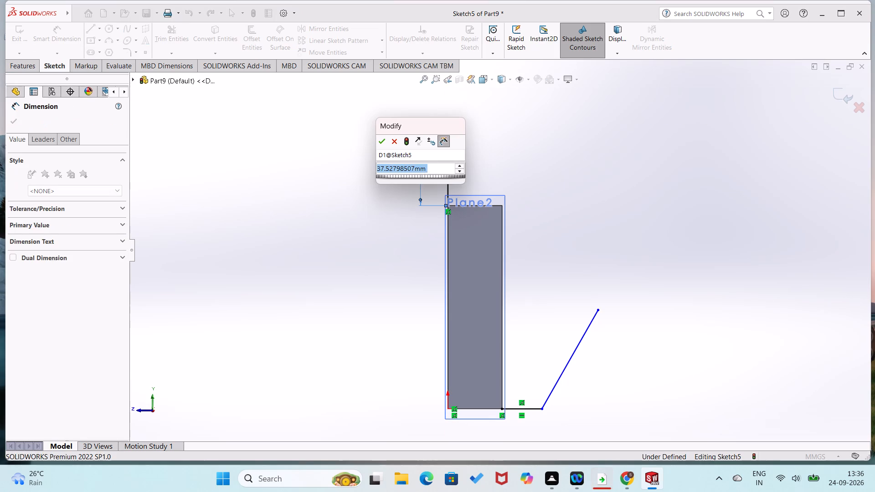
{"action": "type", "text": "90"}
{"action": "key", "text": "Return"}
{"action": "scroll", "coordinate": [438, 166], "scroll_direction": "up", "scroll_amount": 1}
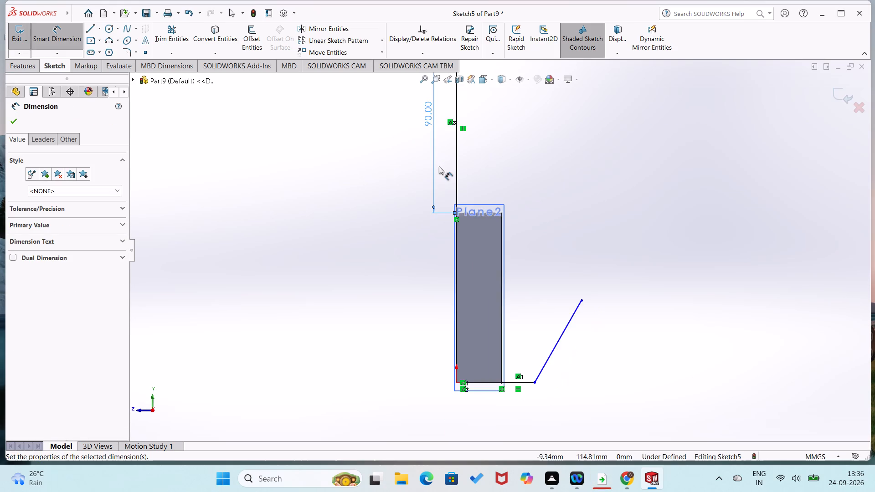
{"action": "scroll", "coordinate": [439, 166], "scroll_direction": "up", "scroll_amount": 3}
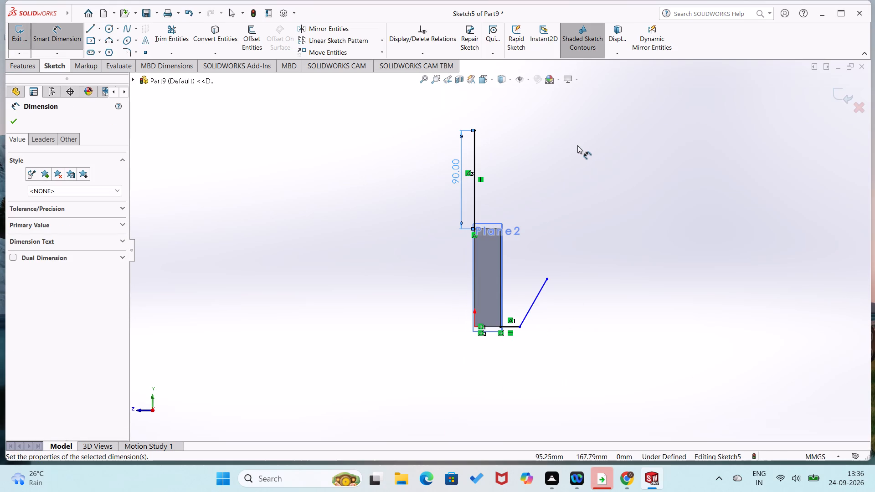
{"action": "key", "text": "Escape"}
Draw a horizontal line from the vertical line's upper end toward the sloping line's side and dimension its length as 20 mm.
{"action": "right_click_drag", "start_coordinate": [576, 149], "coordinate": [539, 176]}
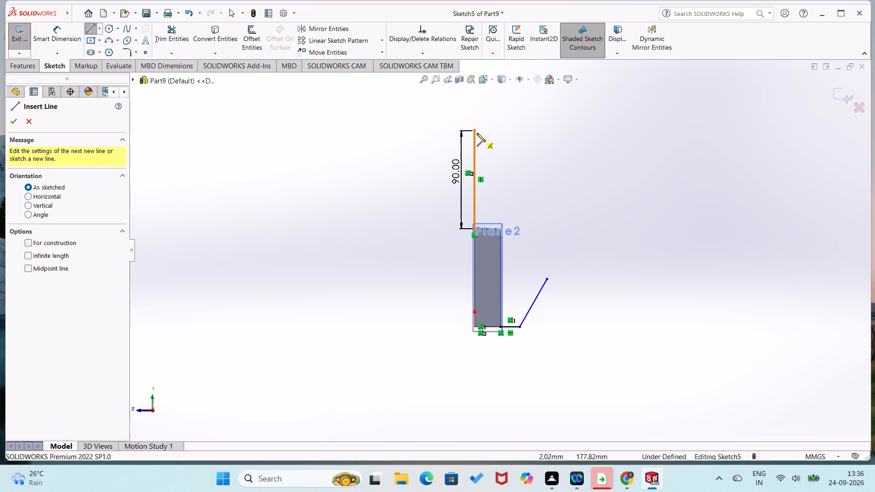
{"action": "left_click", "coordinate": [473, 130]}
{"action": "left_click", "coordinate": [521, 129]}
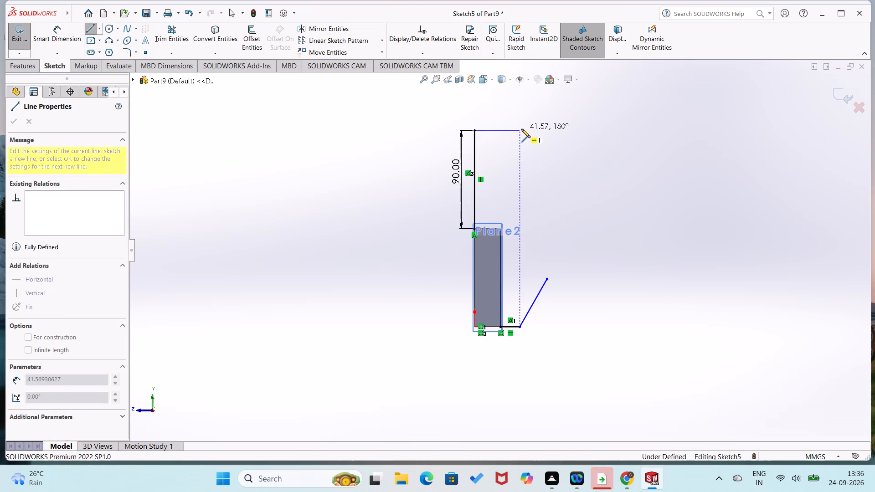
{"action": "right_click_drag", "start_coordinate": [531, 130], "coordinate": [546, 85]}
{"action": "left_click", "coordinate": [506, 130]}
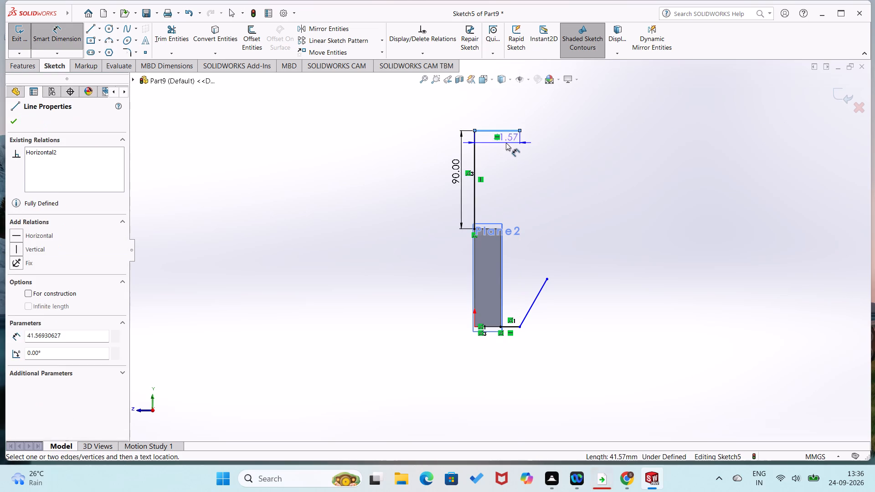
{"action": "left_click", "coordinate": [506, 147]}
{"action": "type", "text": "20"}
{"action": "key", "text": "Return"}
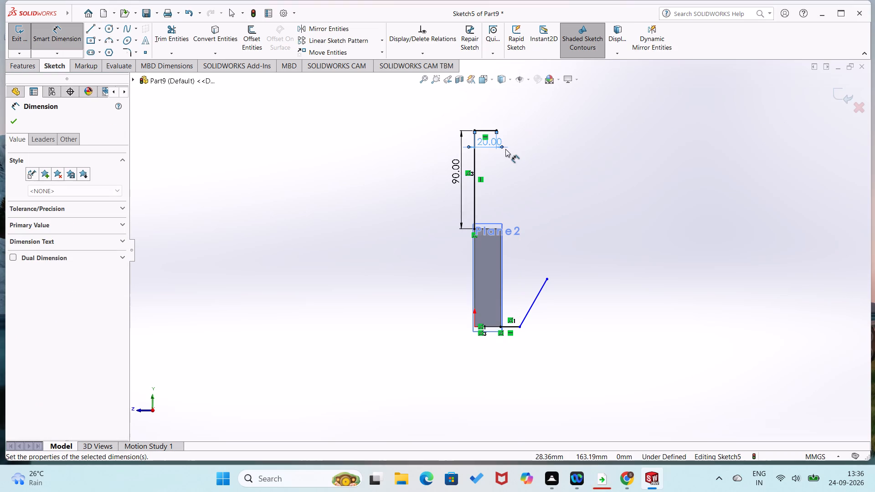
{"action": "scroll", "coordinate": [496, 143], "scroll_direction": "down", "scroll_amount": 2}
{"action": "left_click", "coordinate": [509, 171]}
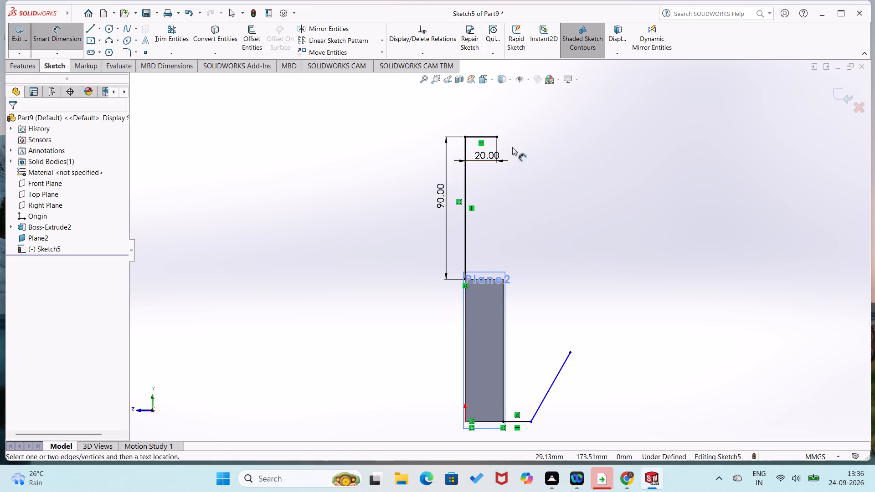
Draw a circle centred on the 20 mm line's free end and passing through the vertical line's upper end.
{"action": "right_click_drag", "start_coordinate": [519, 147], "coordinate": [589, 135]}
{"action": "left_click", "coordinate": [497, 137]}
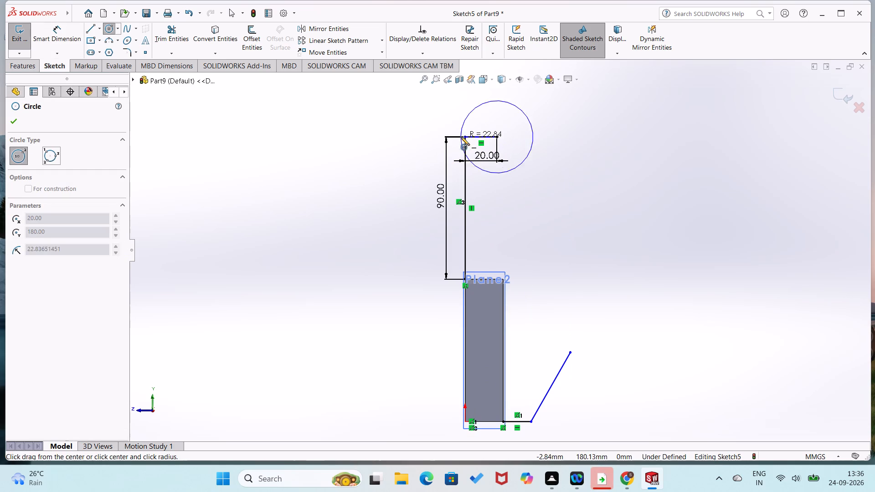
{"action": "left_click", "coordinate": [464, 137]}
Dimension the short horizontal line at the block's lower corner as 12 mm.
{"action": "right_click_drag", "start_coordinate": [548, 168], "coordinate": [594, 99]}
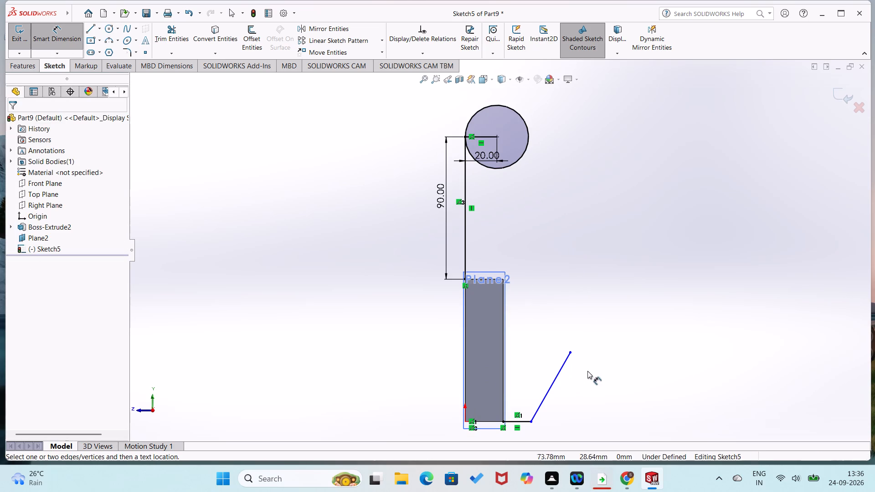
{"action": "left_click", "coordinate": [503, 421]}
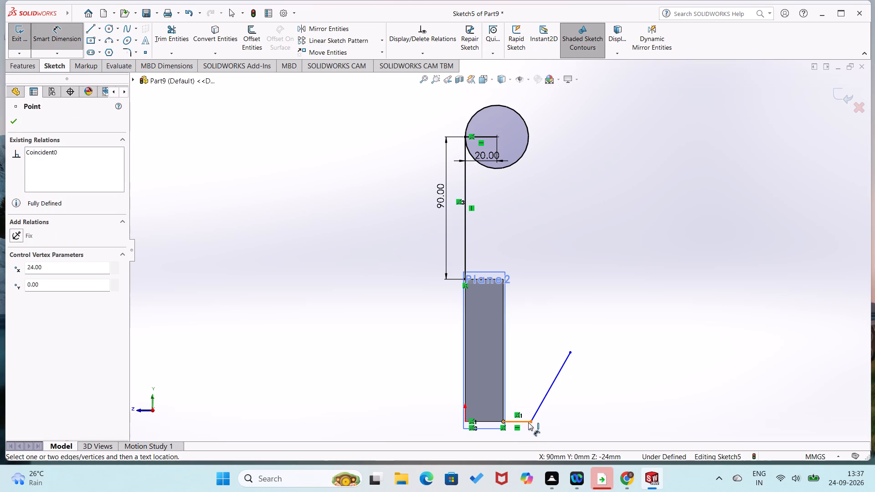
{"action": "left_click", "coordinate": [531, 421]}
{"action": "left_click", "coordinate": [527, 436]}
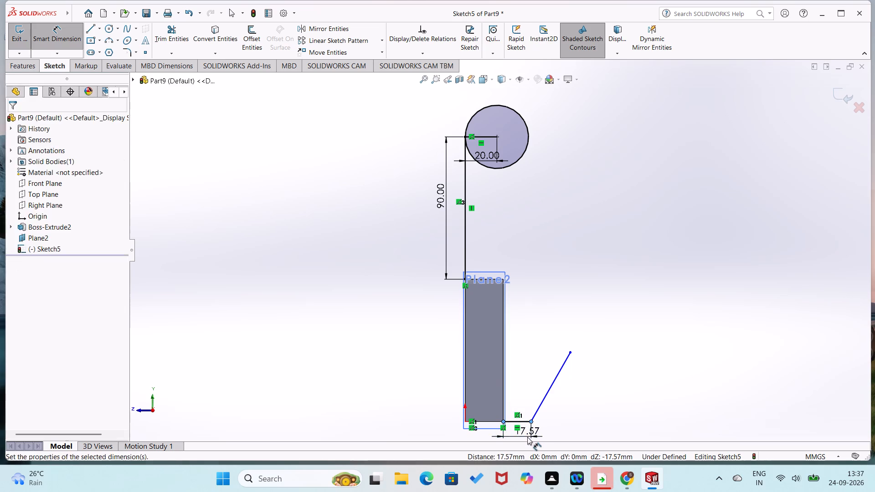
{"action": "type", "text": "12"}
{"action": "key", "text": "Return"}
{"action": "left_click", "coordinate": [555, 407]}
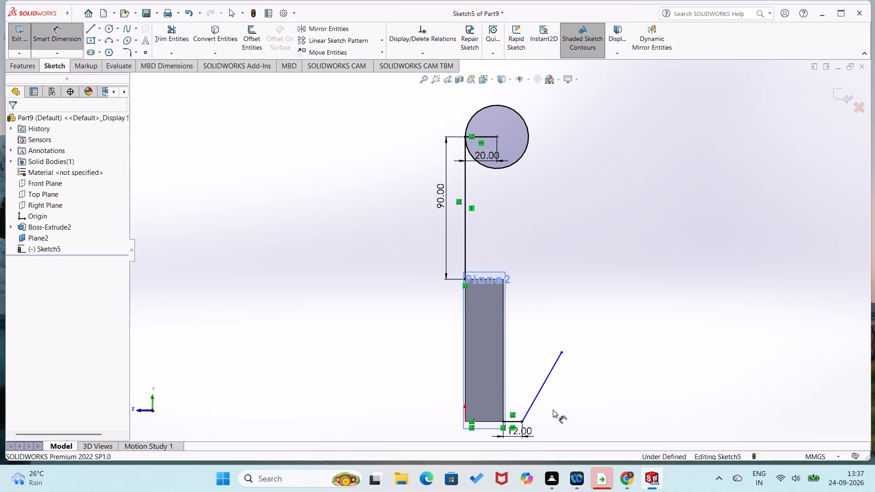
Dimension the vertical height from the block's lower corner to the sloping line's upper end as 63 mm.
{"action": "left_click", "coordinate": [502, 421]}
{"action": "left_click", "coordinate": [562, 354]}
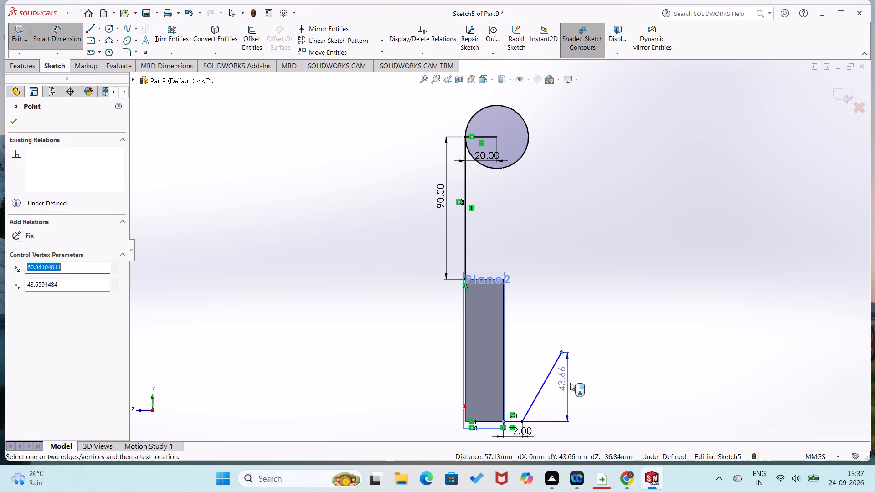
{"action": "left_click", "coordinate": [571, 384]}
{"action": "type", "text": "63"}
{"action": "key", "text": "Return"}
{"action": "left_click", "coordinate": [611, 379]}
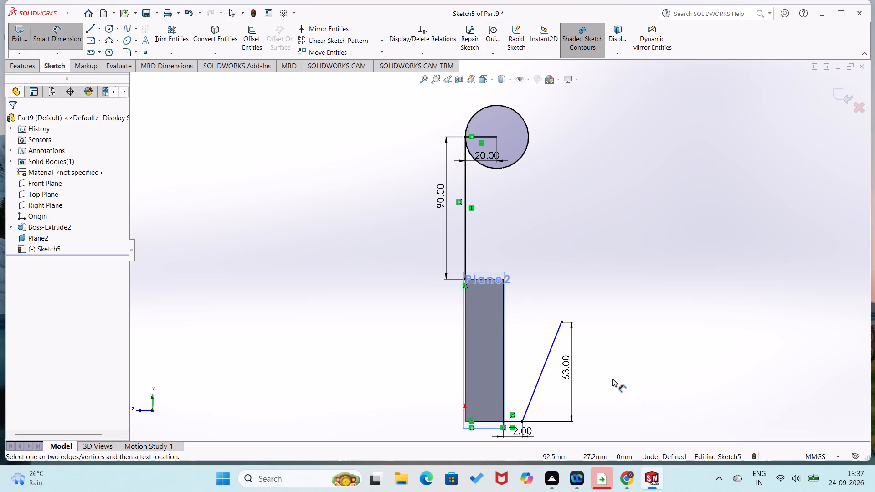
Draw a horizontal line from the circle's centre to its outer side, continuing down to the upper end of the lower sloping line.
{"action": "right_click_drag", "start_coordinate": [618, 209], "coordinate": [494, 243]}
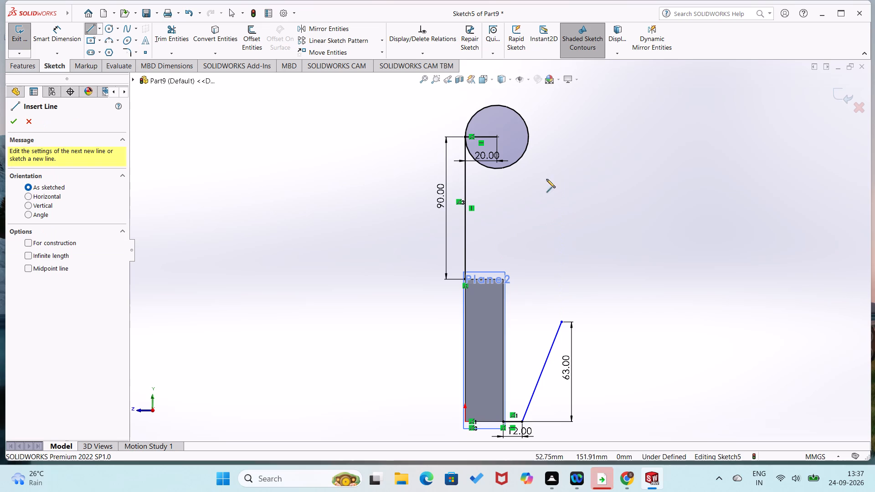
{"action": "left_click", "coordinate": [498, 139]}
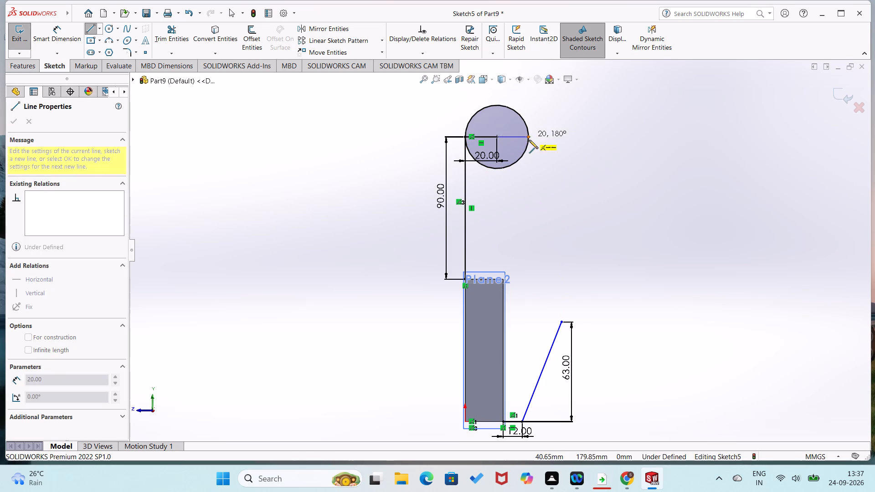
{"action": "left_click", "coordinate": [530, 138]}
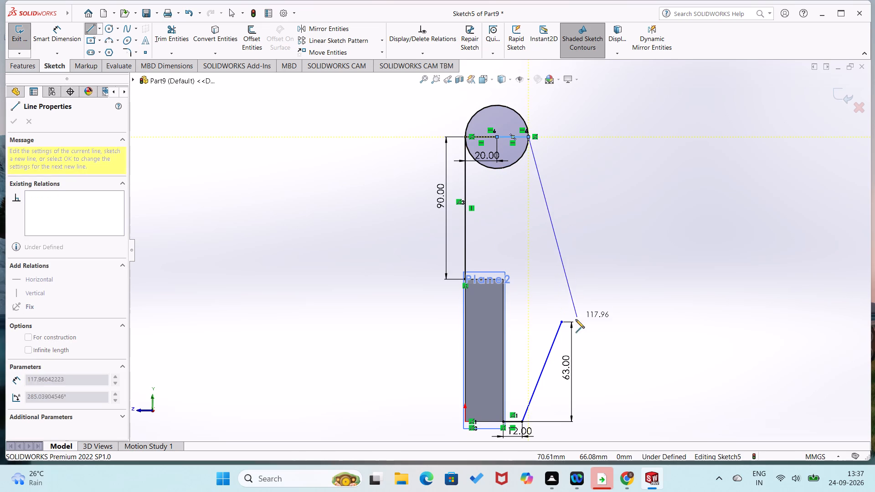
{"action": "left_click", "coordinate": [561, 323]}
{"action": "right_click", "coordinate": [586, 303]}
{"action": "right_click_drag", "start_coordinate": [592, 254], "coordinate": [592, 236]}
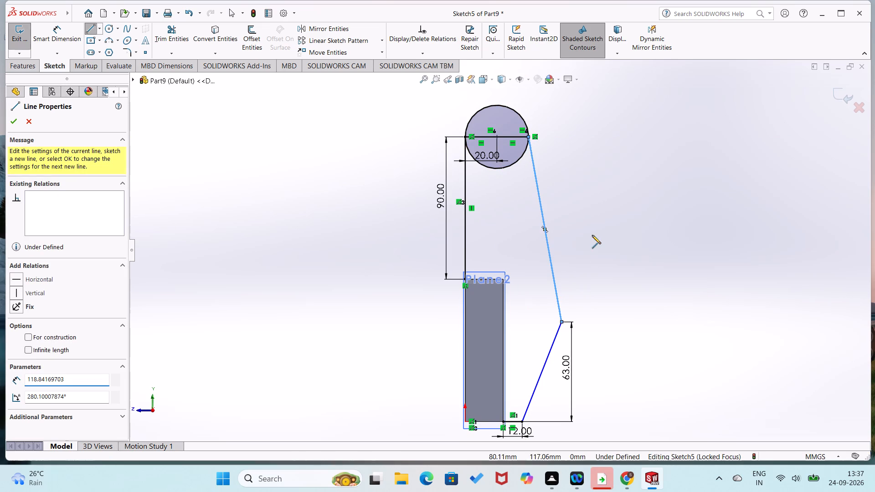
Close the profile with lines along the block's 24 mm top edge and down its 90 mm side to the lower corner.
{"action": "left_click", "coordinate": [465, 278]}
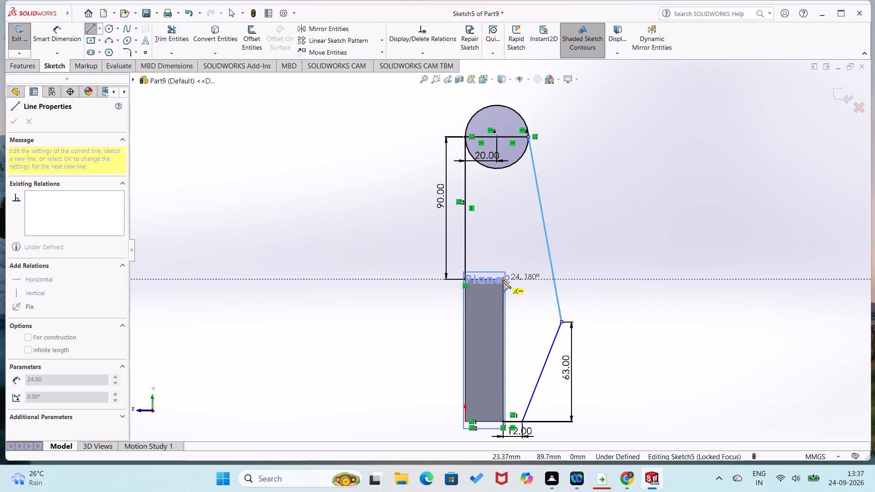
{"action": "left_click", "coordinate": [502, 280]}
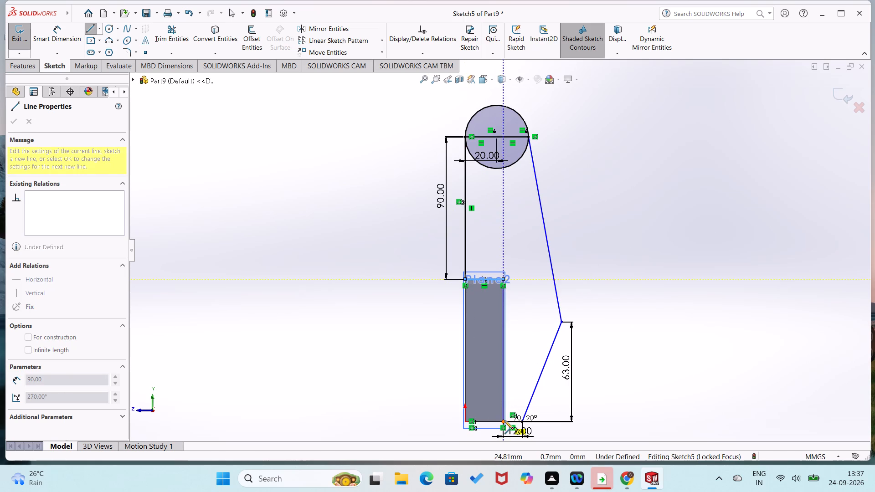
{"action": "left_click", "coordinate": [504, 421]}
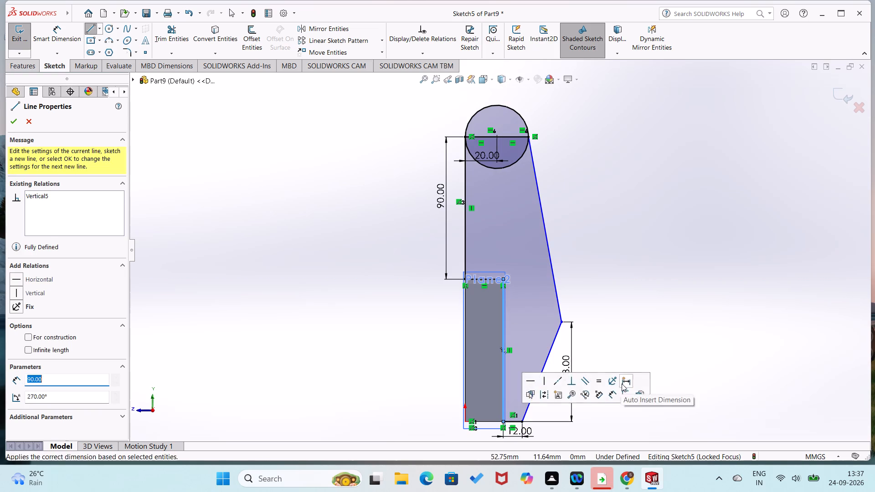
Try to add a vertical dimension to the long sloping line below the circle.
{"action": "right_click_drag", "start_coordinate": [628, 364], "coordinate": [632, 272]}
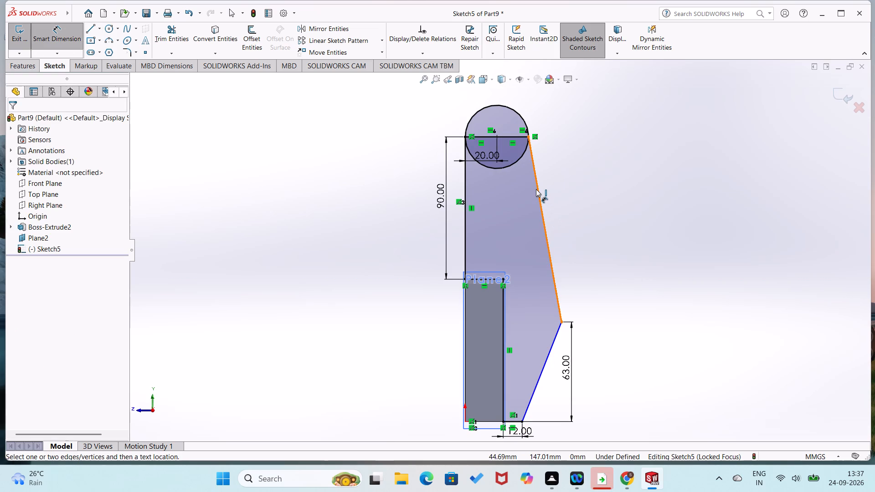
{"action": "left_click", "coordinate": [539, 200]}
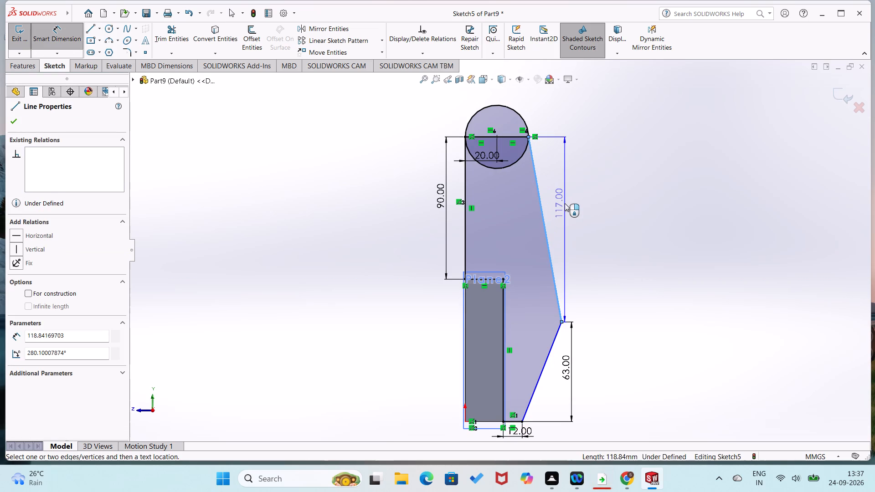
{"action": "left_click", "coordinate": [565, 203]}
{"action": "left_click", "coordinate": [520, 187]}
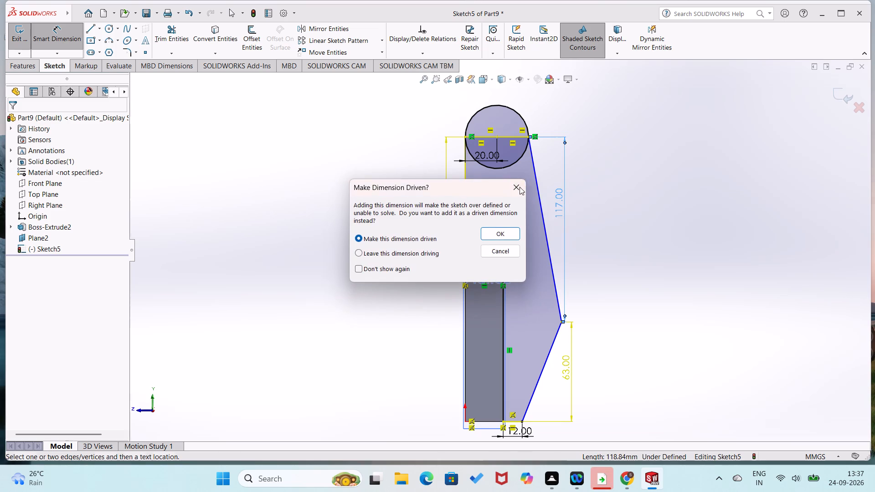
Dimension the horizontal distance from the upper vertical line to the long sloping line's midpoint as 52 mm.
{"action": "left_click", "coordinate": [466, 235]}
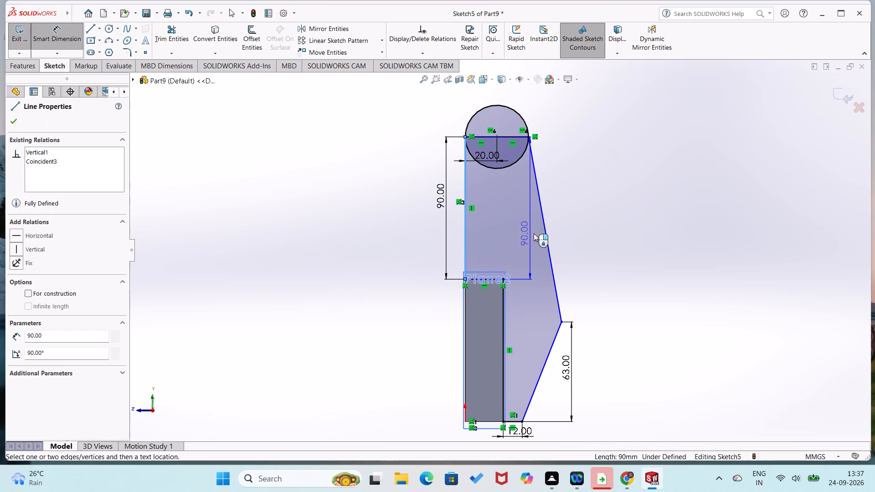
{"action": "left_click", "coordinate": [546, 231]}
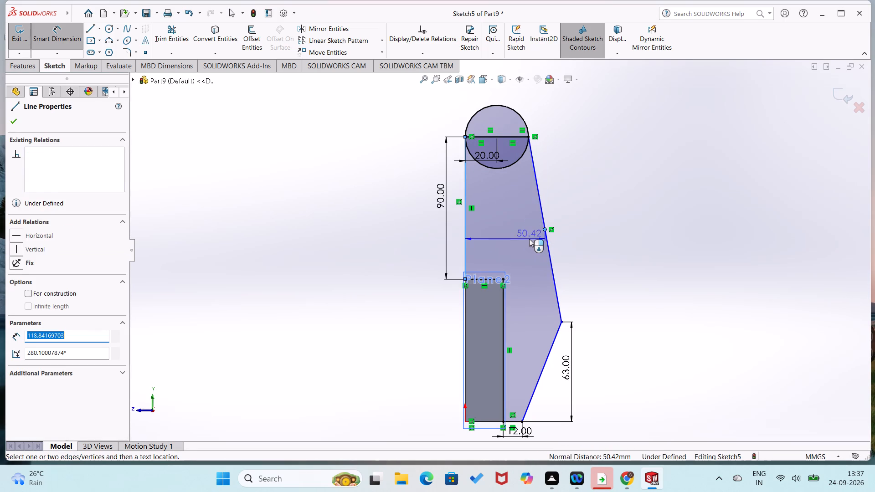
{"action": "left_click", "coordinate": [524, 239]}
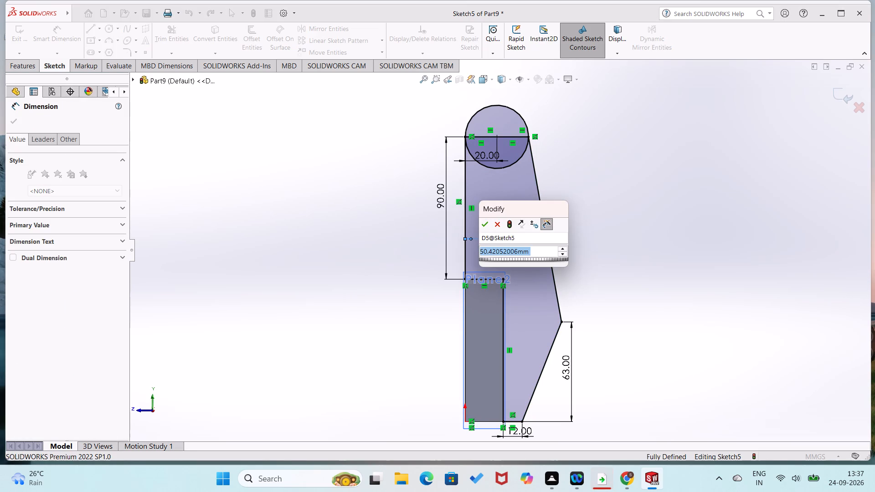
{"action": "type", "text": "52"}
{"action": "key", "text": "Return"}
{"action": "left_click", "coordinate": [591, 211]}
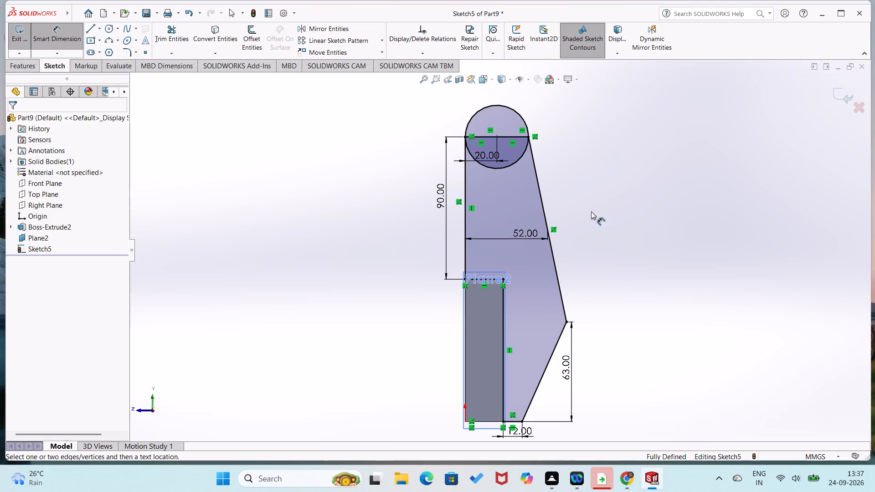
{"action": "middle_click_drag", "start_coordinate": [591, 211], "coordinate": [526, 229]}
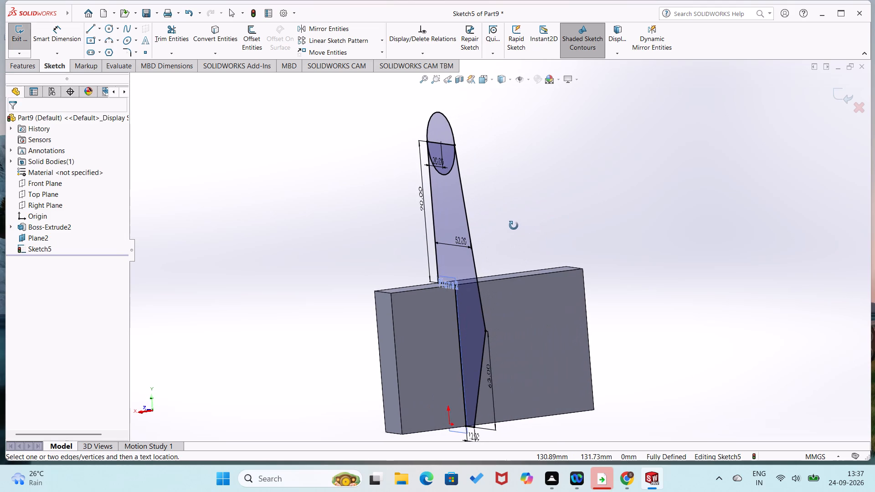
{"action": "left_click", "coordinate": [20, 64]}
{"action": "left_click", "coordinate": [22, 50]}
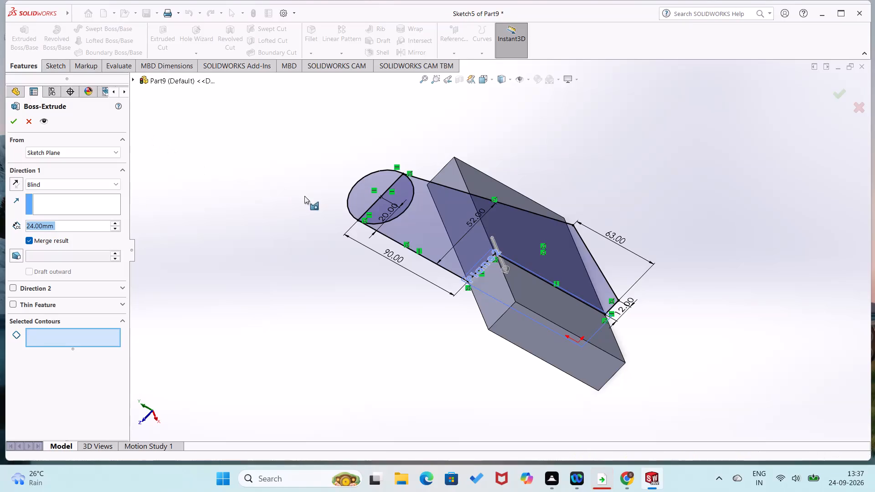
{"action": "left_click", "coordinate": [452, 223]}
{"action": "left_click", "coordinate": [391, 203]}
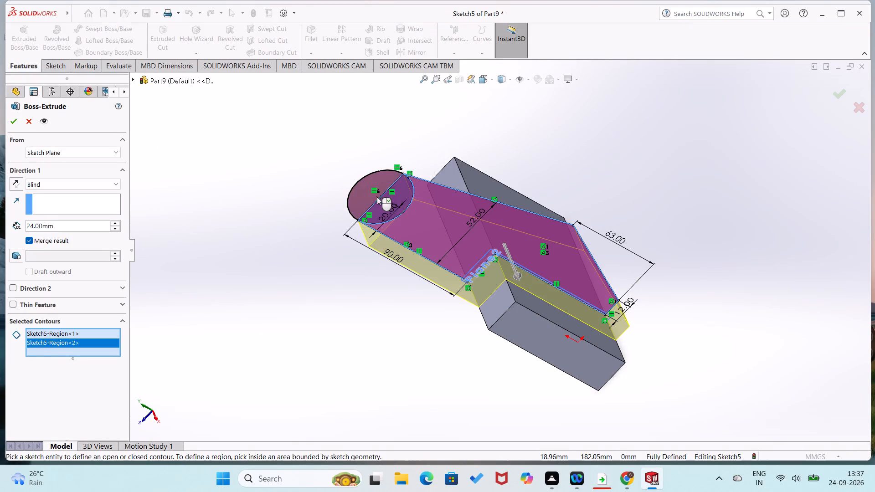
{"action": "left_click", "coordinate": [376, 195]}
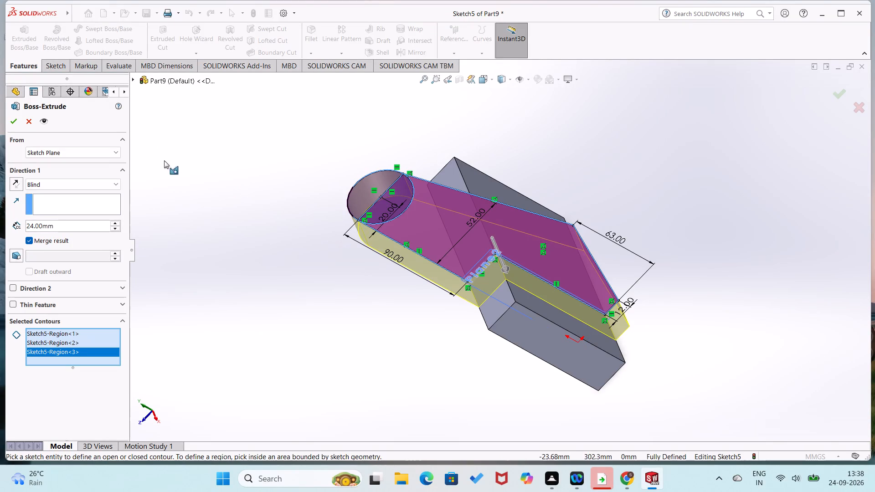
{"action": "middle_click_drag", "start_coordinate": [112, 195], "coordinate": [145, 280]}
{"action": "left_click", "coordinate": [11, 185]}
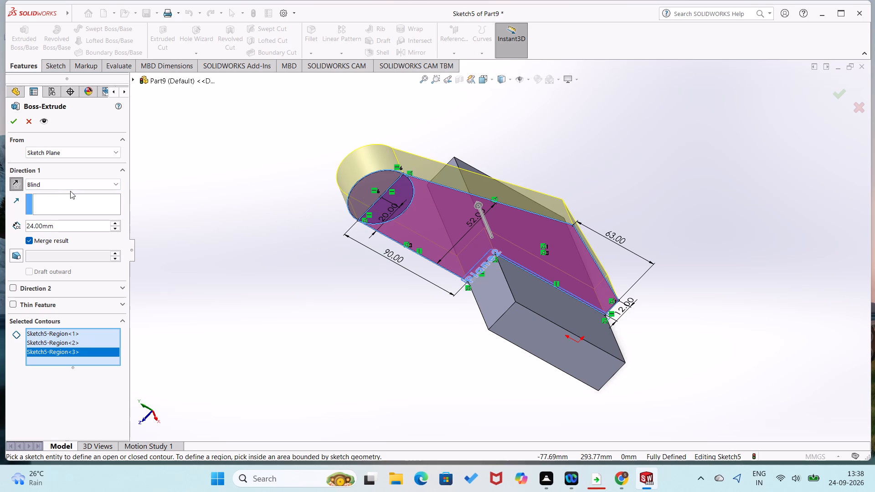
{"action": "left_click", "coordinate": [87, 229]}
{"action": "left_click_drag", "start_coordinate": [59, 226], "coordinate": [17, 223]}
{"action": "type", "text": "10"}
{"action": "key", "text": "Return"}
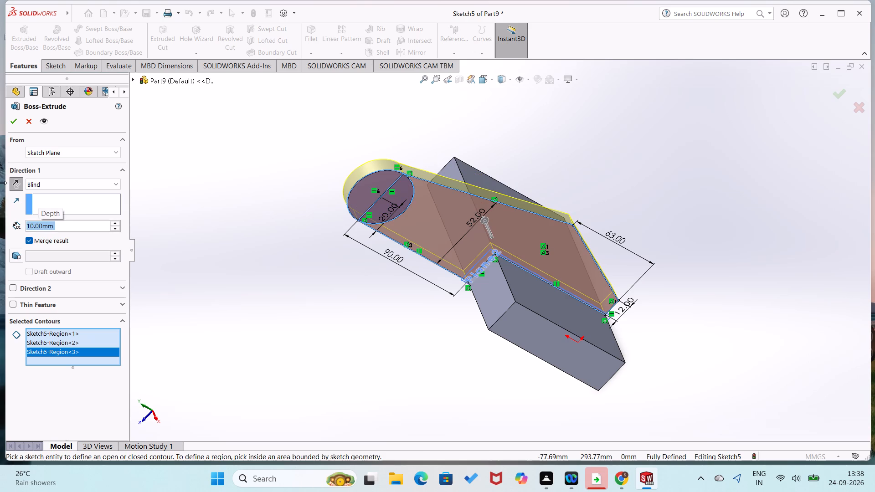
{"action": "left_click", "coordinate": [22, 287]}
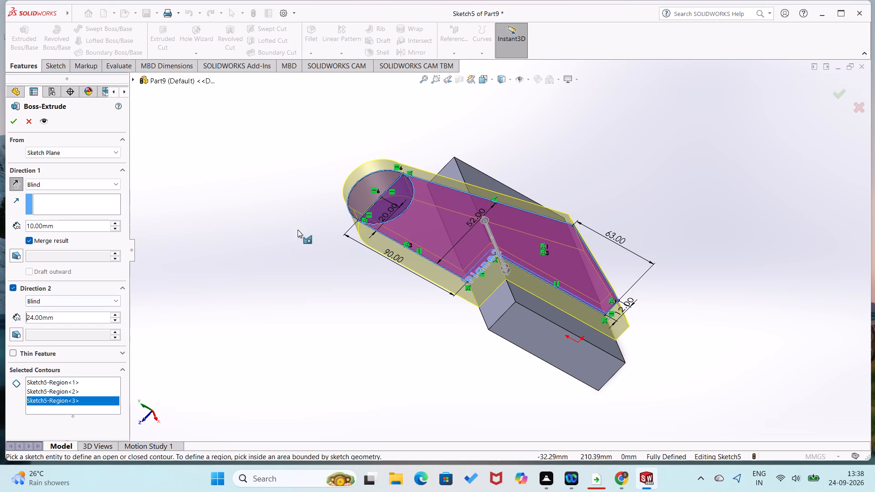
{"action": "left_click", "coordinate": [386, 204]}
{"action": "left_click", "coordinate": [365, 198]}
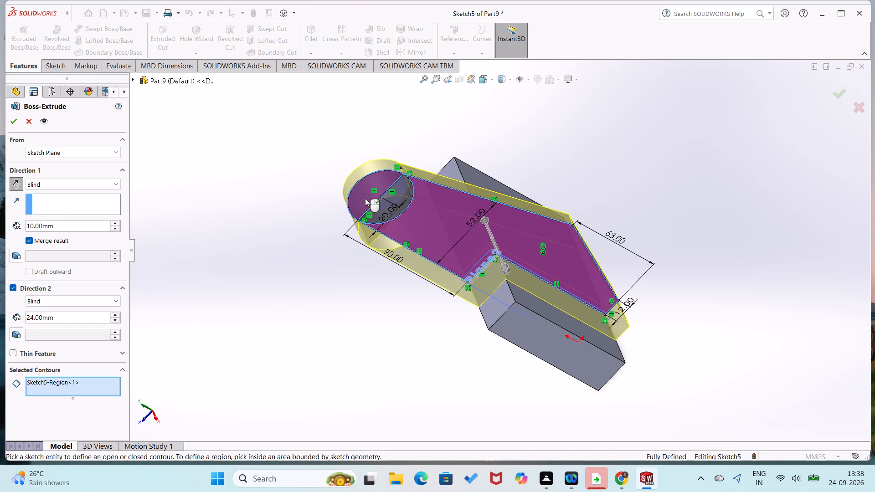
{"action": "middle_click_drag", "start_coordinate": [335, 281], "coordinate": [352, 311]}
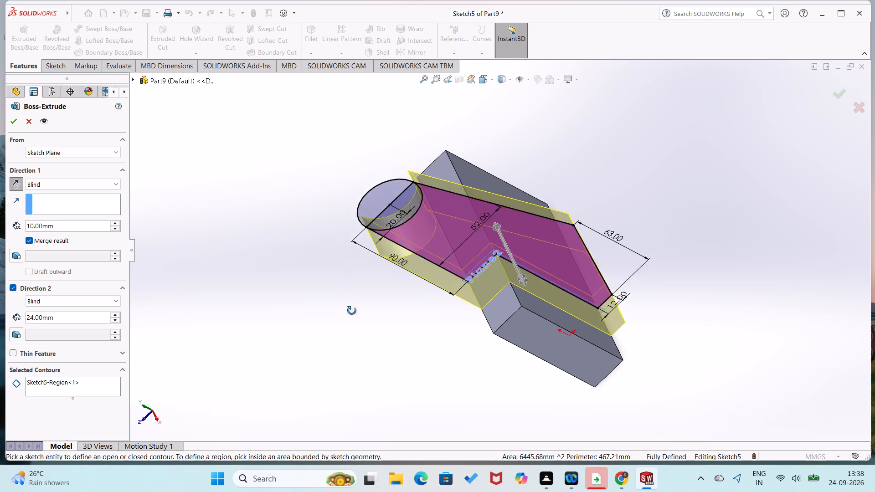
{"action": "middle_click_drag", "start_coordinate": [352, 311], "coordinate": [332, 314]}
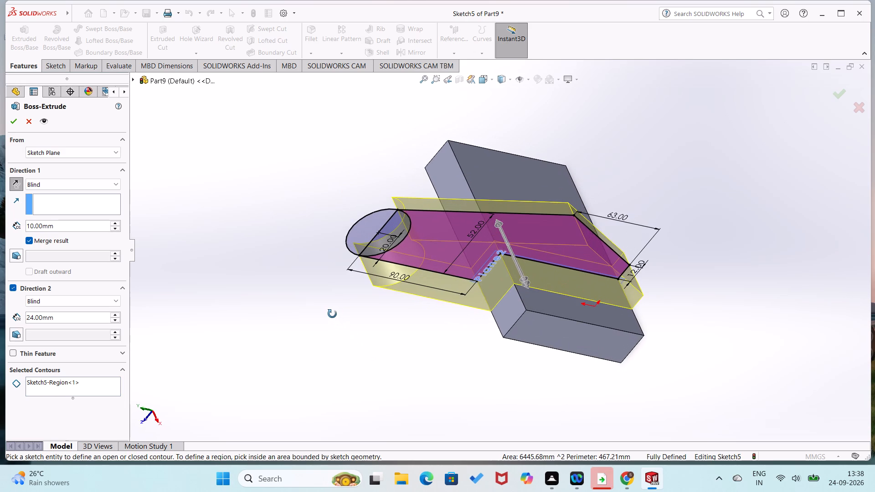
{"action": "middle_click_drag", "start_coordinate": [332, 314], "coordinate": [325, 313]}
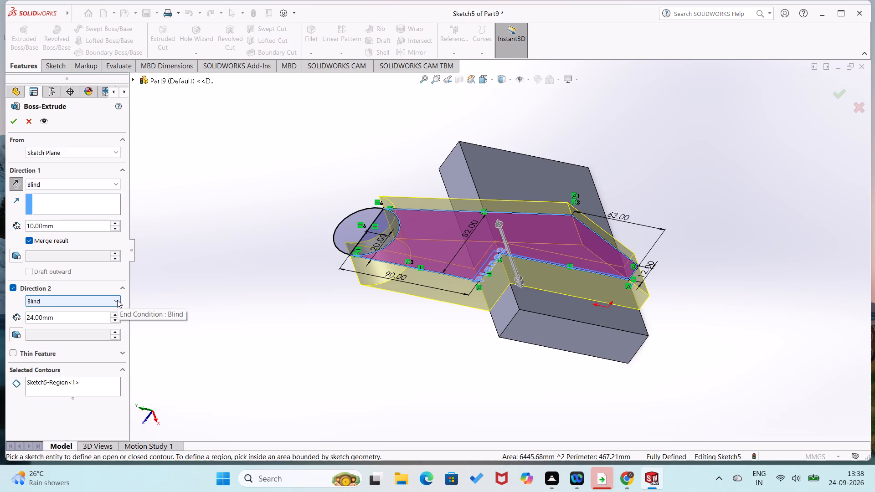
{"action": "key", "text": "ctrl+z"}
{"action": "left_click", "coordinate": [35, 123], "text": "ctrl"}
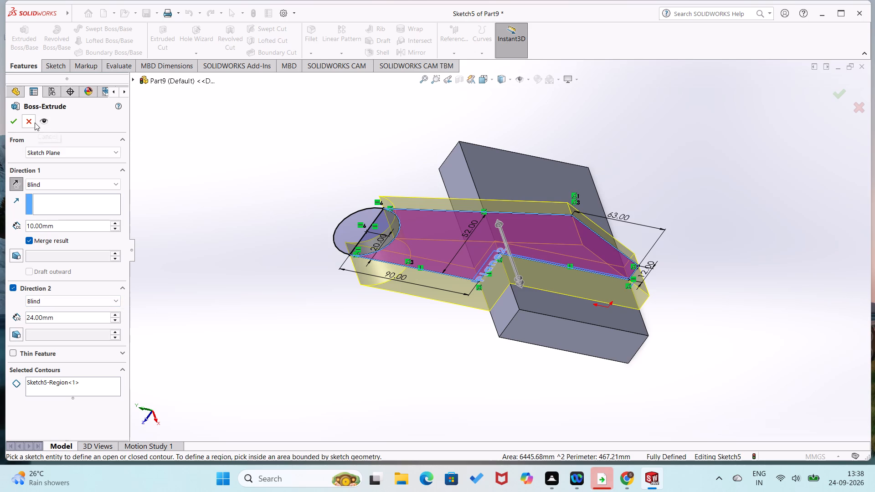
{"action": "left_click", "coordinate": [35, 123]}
Undo all the arm profile geometry and dimensions back to an empty sketch on the offset plane.
{"action": "key", "text": "ctrl+z"}
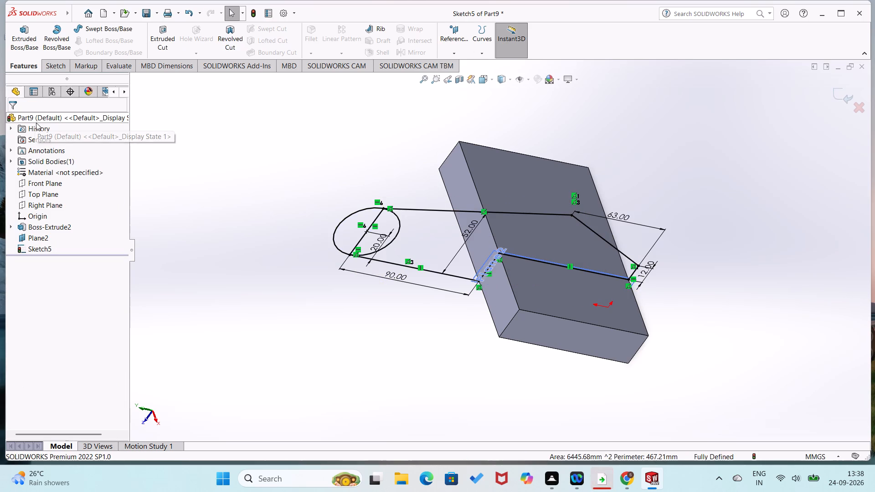
{"action": "key", "text": "ctrl+z"}
{"action": "key", "text": "ctrl+z"}
{"action": "key", "text": "ctrl+z"}
{"action": "key", "text": "ctrl+z"}
{"action": "key", "text": "ctrl+z"}
{"action": "key", "text": "ctrl+z"}
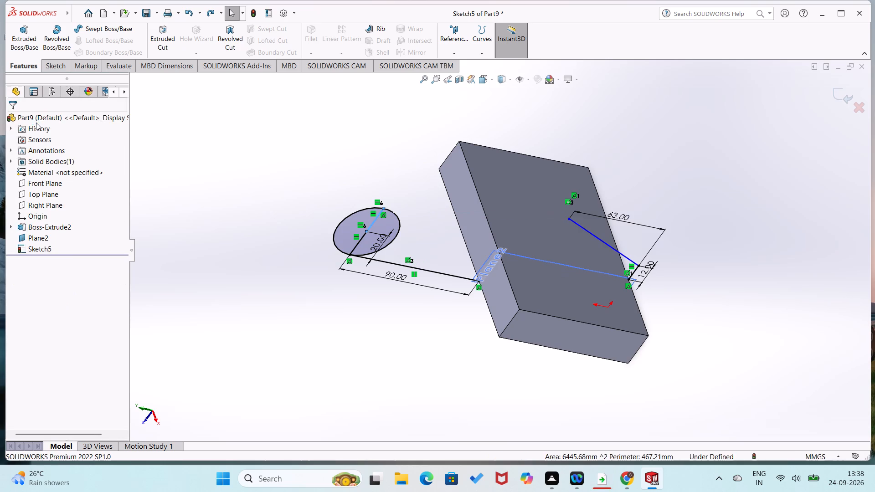
{"action": "key", "text": "ctrl+z"}
{"action": "key", "text": "ctrl+z"}
{"action": "key", "text": "ctrl+z"}
{"action": "key", "text": "ctrl+z"}
{"action": "key", "text": "ctrl+z"}
{"action": "key", "text": "ctrl+z"}
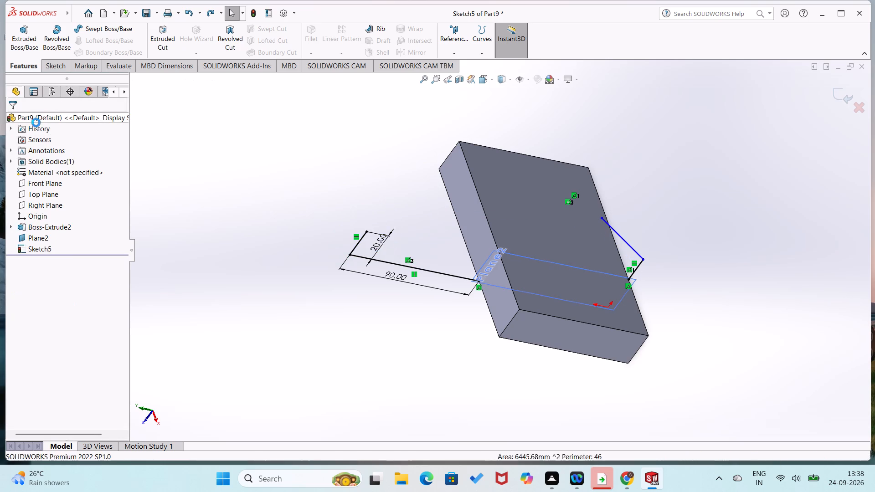
{"action": "key", "text": "ctrl+z"}
{"action": "key", "text": "ctrl+z"}
{"action": "key", "text": "ctrl+z"}
{"action": "key", "text": "ctrl+z"}
{"action": "key", "text": "ctrl+z"}
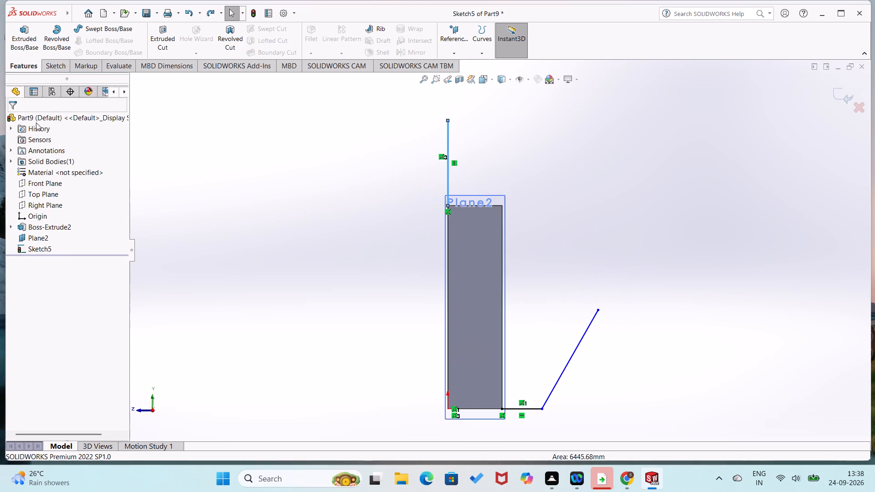
{"action": "key", "text": "ctrl+z"}
{"action": "key", "text": "ctrl+z"}
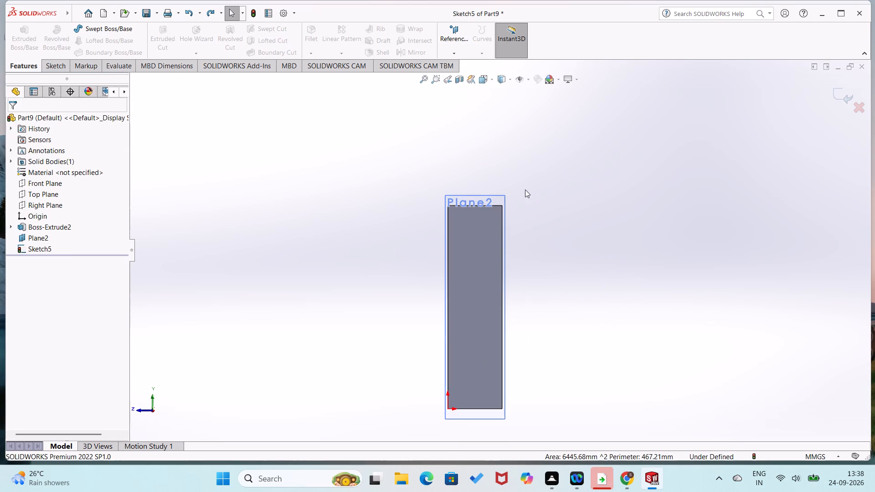
Draw a vertical line upward from the block's upper corner above the origin and dimension its length as 90 mm.
{"action": "right_click_drag", "start_coordinate": [659, 156], "coordinate": [537, 187]}
{"action": "left_click", "coordinate": [449, 205]}
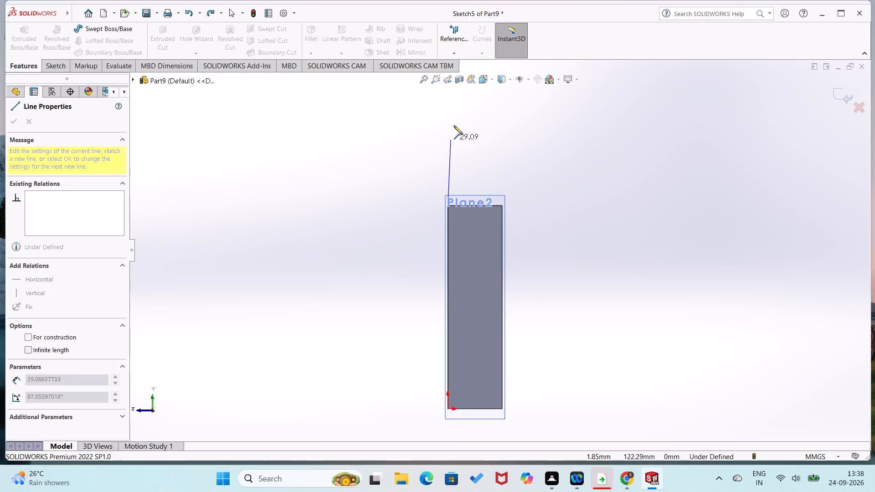
{"action": "scroll", "coordinate": [448, 119], "scroll_direction": "up", "scroll_amount": 3}
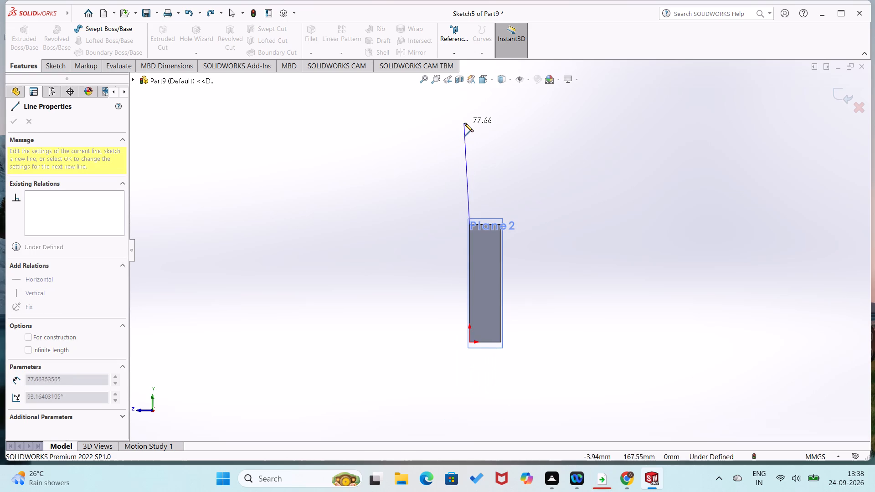
{"action": "left_click", "coordinate": [469, 127]}
{"action": "right_click_drag", "start_coordinate": [488, 150], "coordinate": [502, 122]}
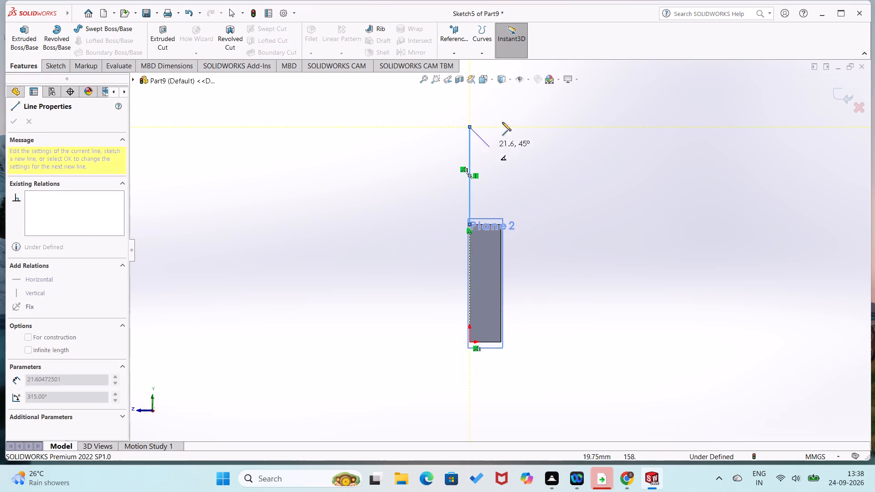
{"action": "right_click_drag", "start_coordinate": [502, 122], "coordinate": [508, 113]}
{"action": "left_click", "coordinate": [470, 153]}
{"action": "left_click", "coordinate": [455, 155]}
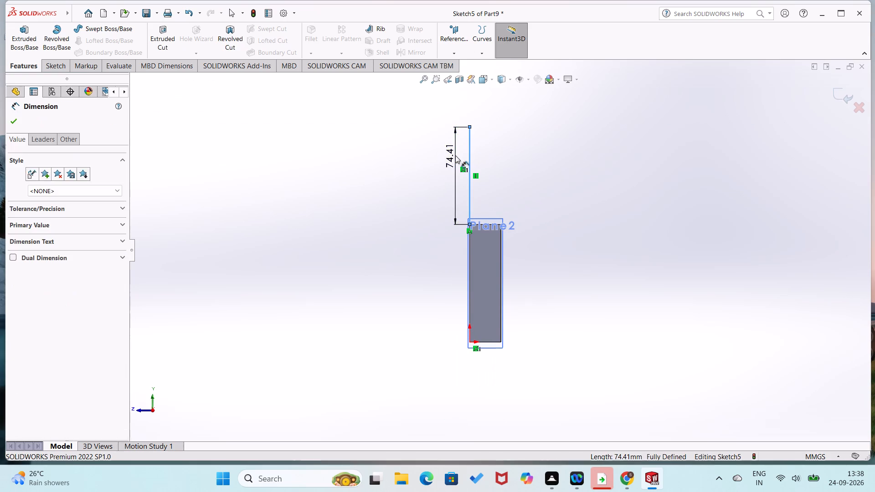
{"action": "type", "text": "90"}
{"action": "key", "text": "Return"}
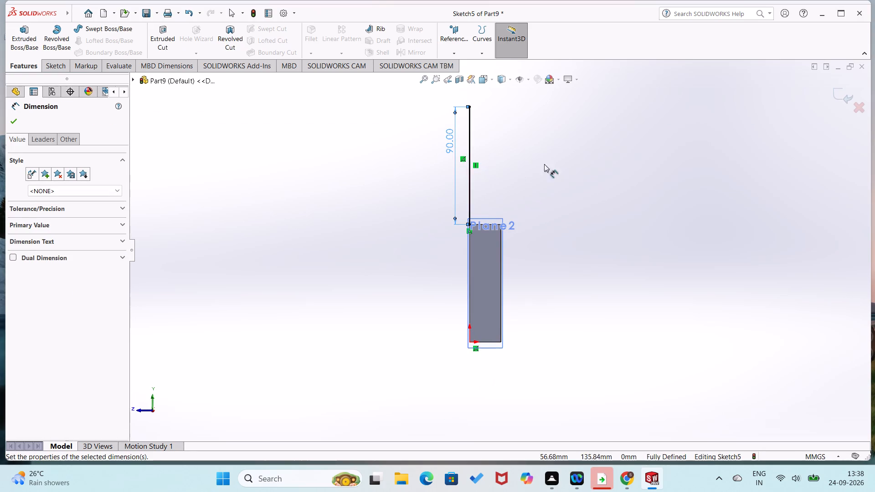
{"action": "left_click", "coordinate": [544, 164]}
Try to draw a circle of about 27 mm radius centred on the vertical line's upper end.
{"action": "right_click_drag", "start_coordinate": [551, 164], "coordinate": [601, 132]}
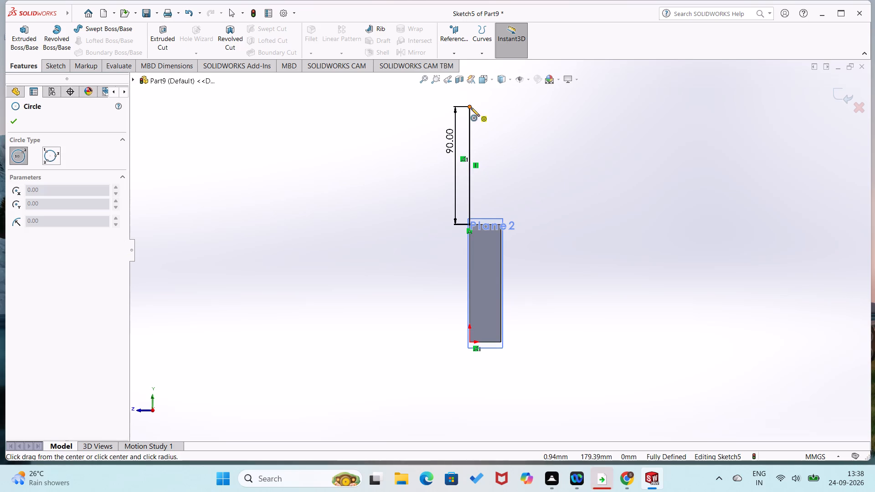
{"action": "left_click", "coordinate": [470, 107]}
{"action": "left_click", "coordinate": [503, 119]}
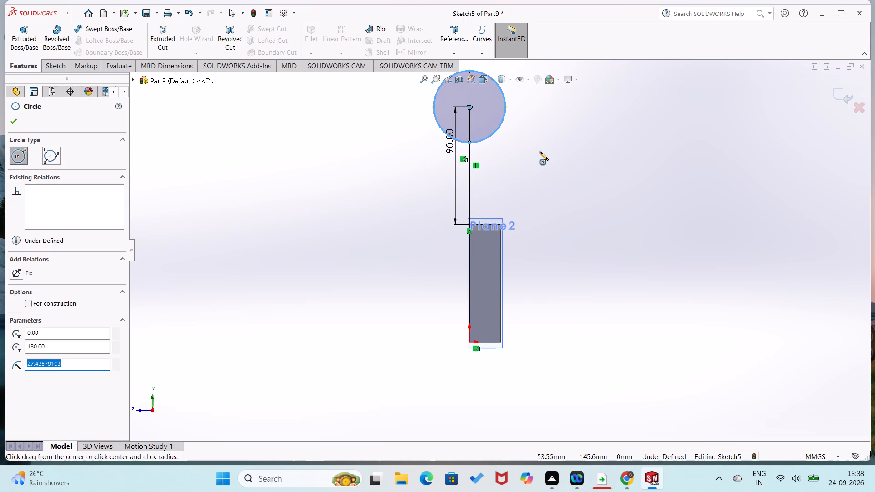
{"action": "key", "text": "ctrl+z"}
Draw a horizontal line from the vertical line's upper end towards the block's far side and dimension its length as 20 mm.
{"action": "right_click_drag", "start_coordinate": [590, 170], "coordinate": [539, 187]}
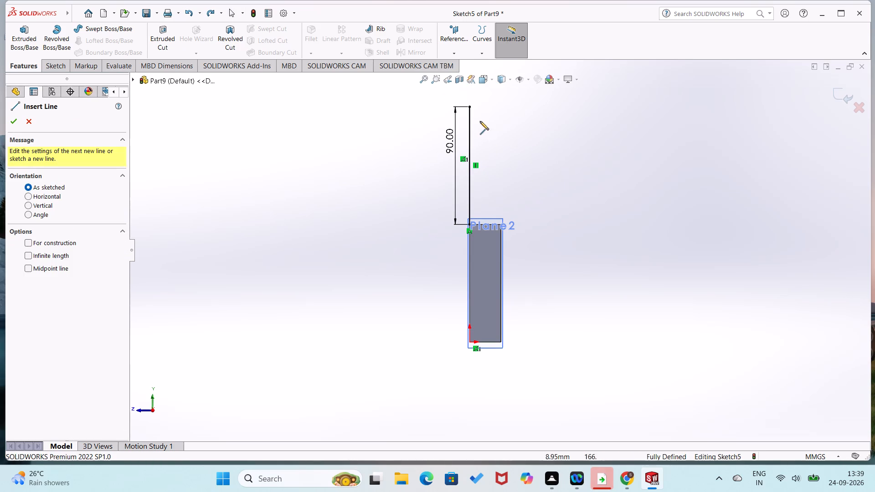
{"action": "left_click", "coordinate": [468, 105]}
{"action": "left_click", "coordinate": [511, 107]}
{"action": "right_click_drag", "start_coordinate": [550, 154], "coordinate": [566, 99]}
{"action": "left_click_drag", "start_coordinate": [500, 108], "coordinate": [499, 115]}
{"action": "left_click", "coordinate": [499, 136]}
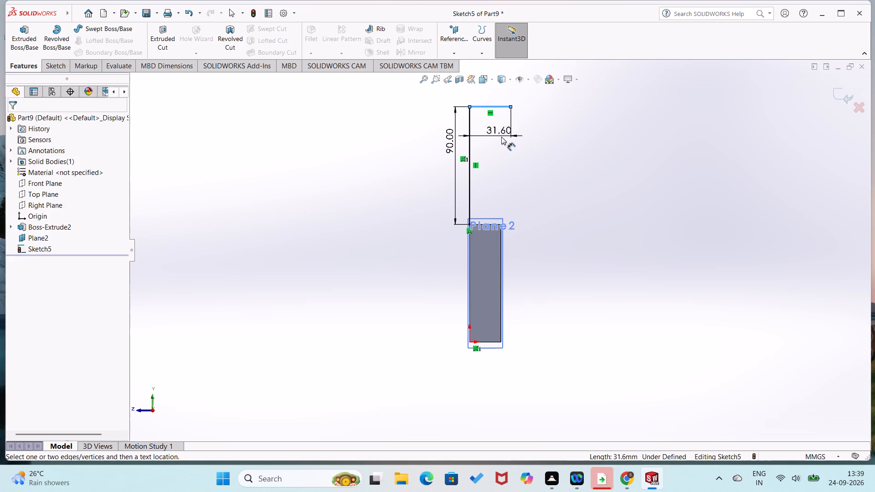
{"action": "type", "text": "20"}
{"action": "key", "text": "Return"}
{"action": "left_click", "coordinate": [506, 141]}
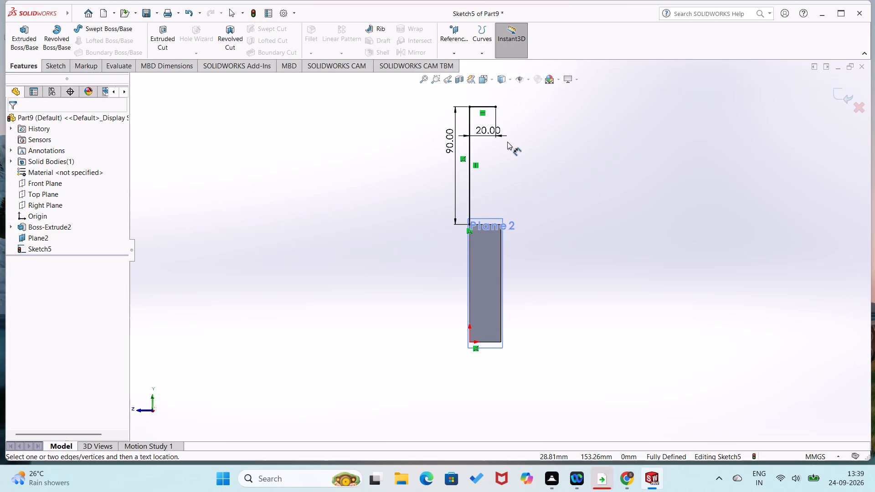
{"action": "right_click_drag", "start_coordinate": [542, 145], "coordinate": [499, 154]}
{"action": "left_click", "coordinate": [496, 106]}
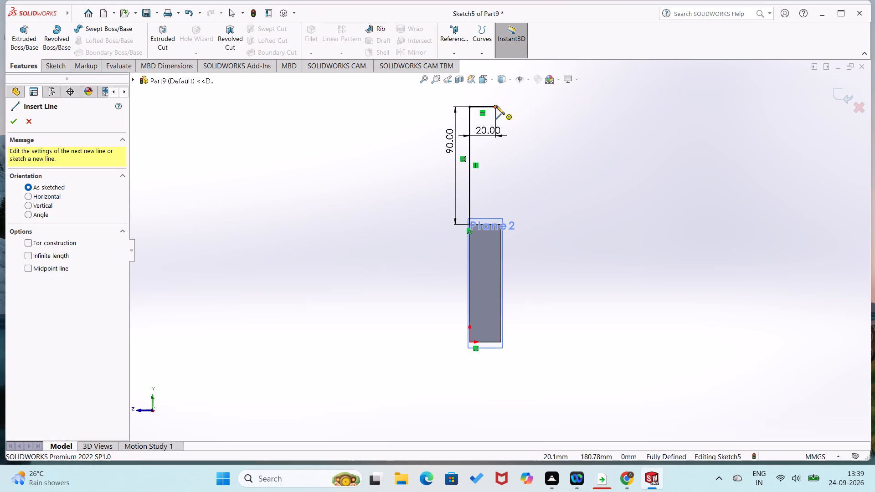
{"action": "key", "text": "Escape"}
Draw a 20 mm radius circle centred on the horizontal line's free end, reaching the vertical line's upper end.
{"action": "right_click_drag", "start_coordinate": [569, 165], "coordinate": [740, 174]}
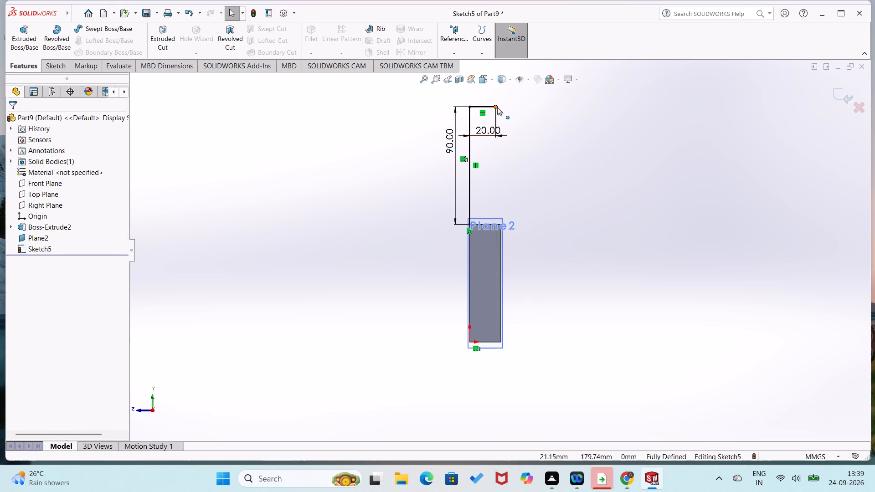
{"action": "right_click_drag", "start_coordinate": [525, 127], "coordinate": [638, 156]}
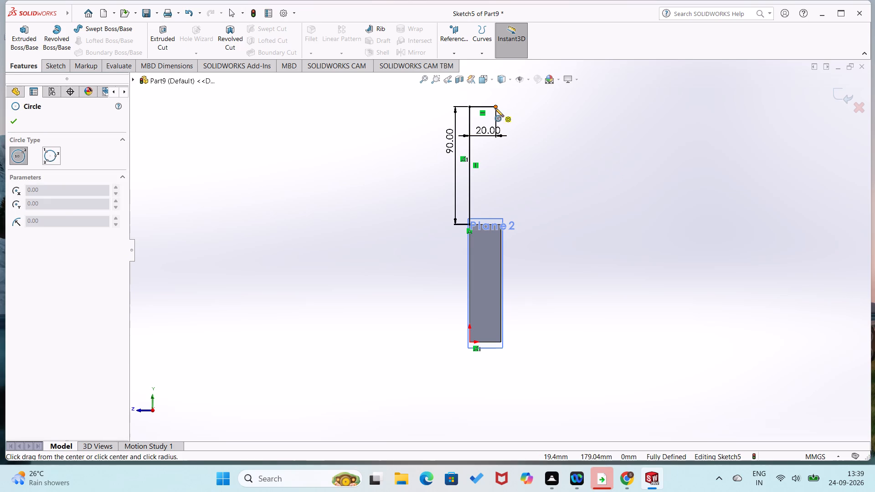
{"action": "left_click", "coordinate": [494, 108]}
{"action": "left_click", "coordinate": [470, 107]}
{"action": "right_click_drag", "start_coordinate": [555, 151], "coordinate": [591, 82]}
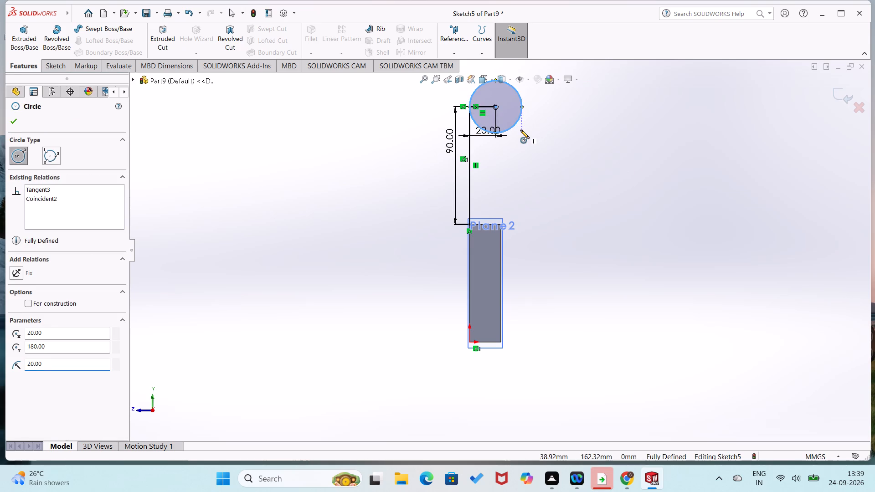
{"action": "key", "text": "Escape"}
{"action": "key", "text": "Escape"}
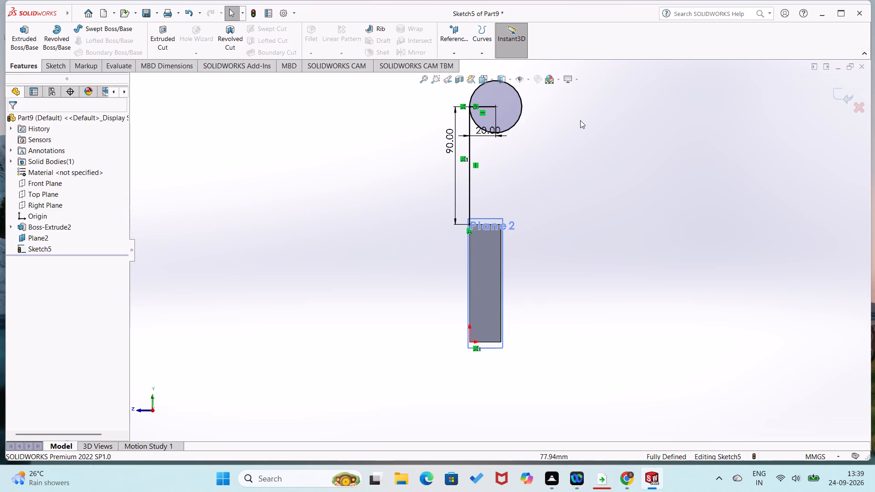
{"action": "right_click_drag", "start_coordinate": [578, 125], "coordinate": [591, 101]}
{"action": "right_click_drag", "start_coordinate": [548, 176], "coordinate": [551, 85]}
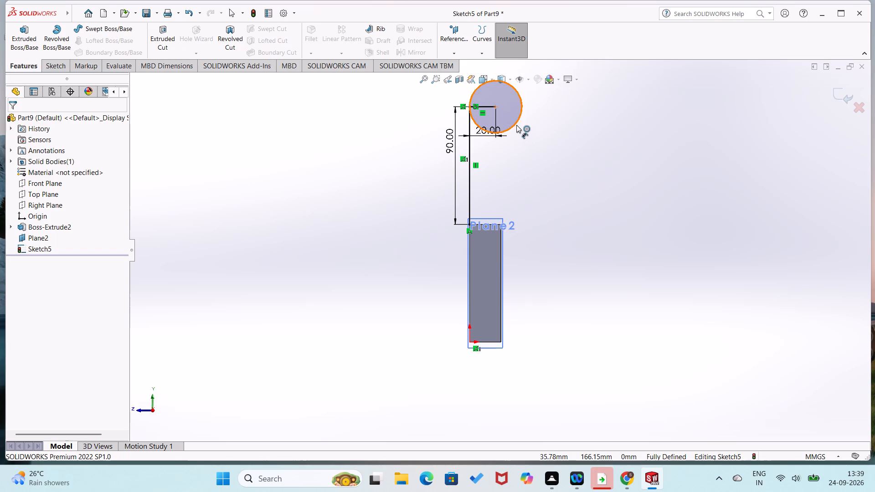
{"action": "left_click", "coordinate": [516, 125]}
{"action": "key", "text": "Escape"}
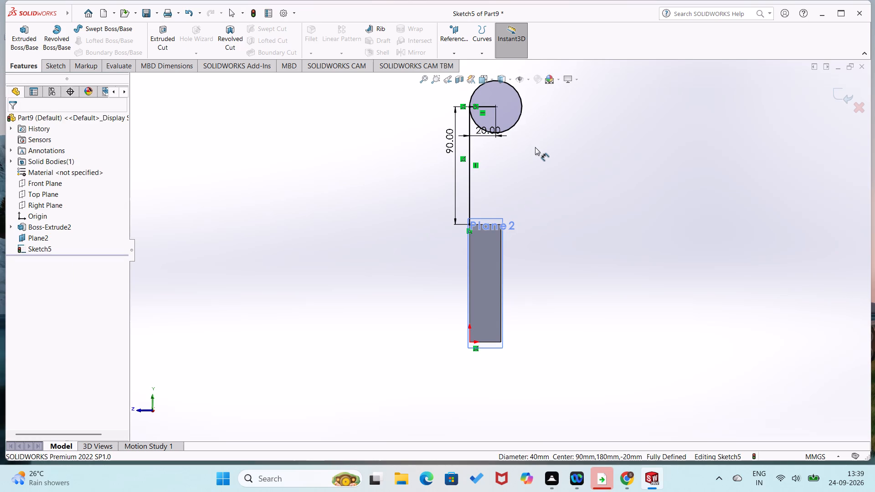
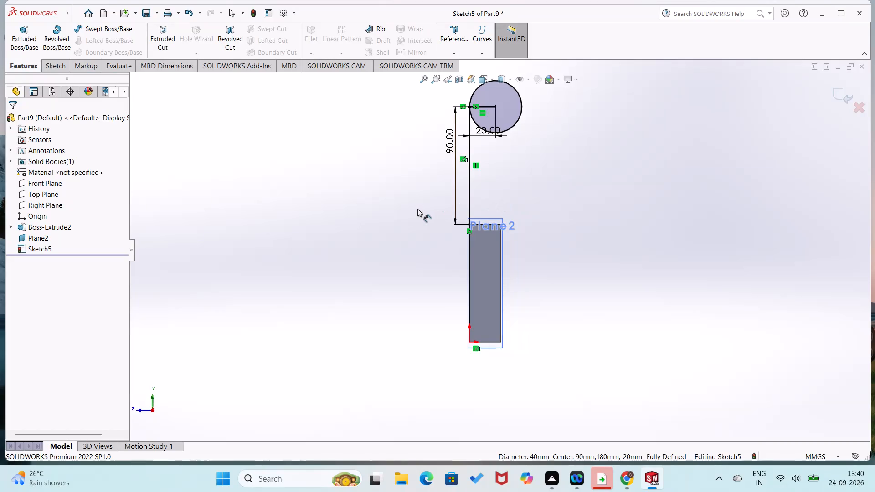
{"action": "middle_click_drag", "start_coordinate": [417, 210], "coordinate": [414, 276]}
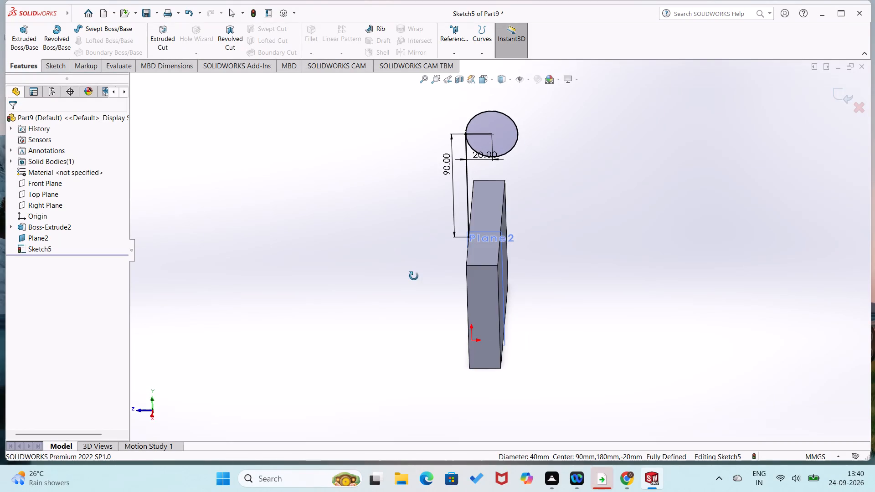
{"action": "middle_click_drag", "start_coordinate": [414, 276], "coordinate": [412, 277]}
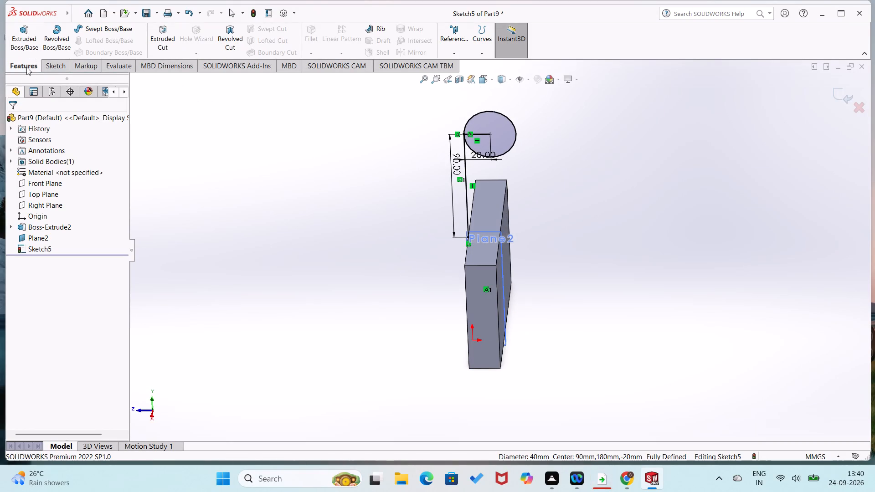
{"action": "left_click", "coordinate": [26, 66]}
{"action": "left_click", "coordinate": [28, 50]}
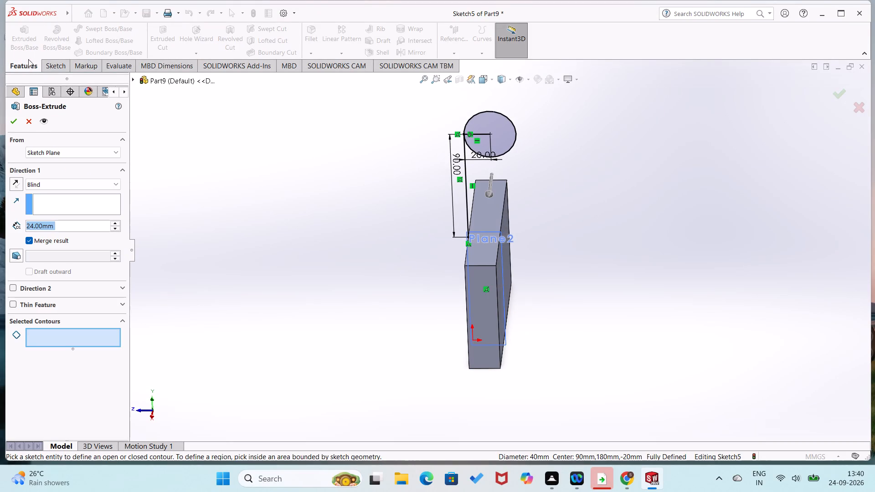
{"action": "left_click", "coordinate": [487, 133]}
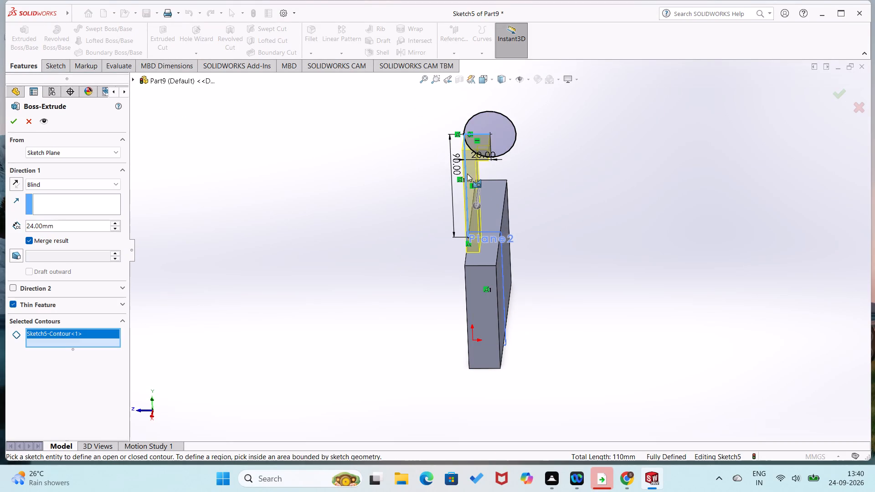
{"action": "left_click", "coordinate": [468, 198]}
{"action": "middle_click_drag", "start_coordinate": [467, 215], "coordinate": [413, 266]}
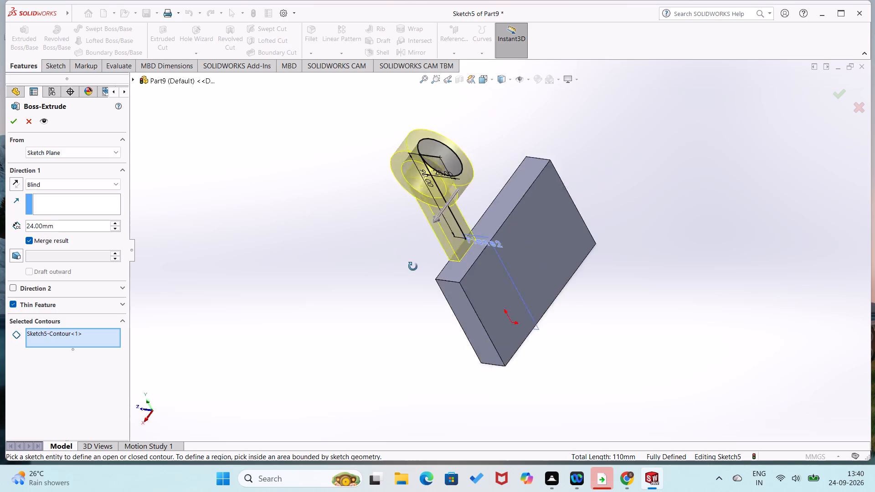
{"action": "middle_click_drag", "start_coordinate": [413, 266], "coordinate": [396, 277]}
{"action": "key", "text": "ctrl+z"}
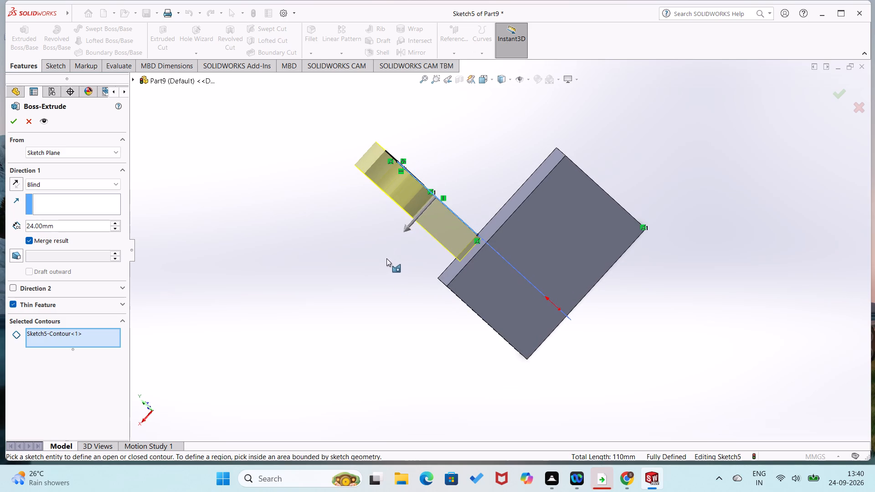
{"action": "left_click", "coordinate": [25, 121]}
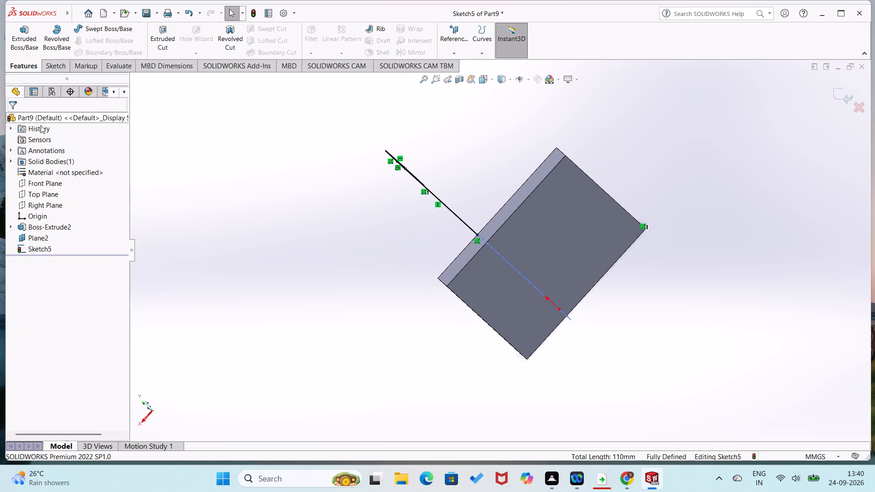
Extrude only the 20 mm radius circle region of the sketch as a blind boss with a depth of 20 mm.
{"action": "middle_click_drag", "start_coordinate": [236, 274], "coordinate": [276, 237]}
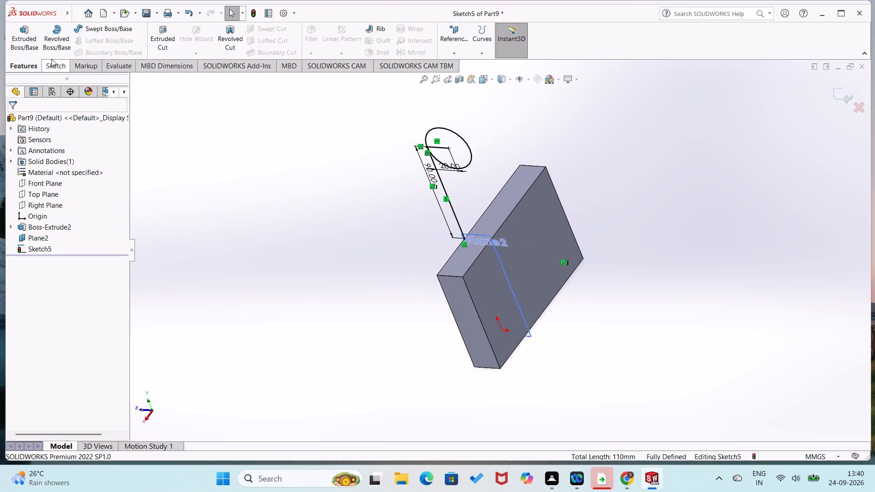
{"action": "left_click", "coordinate": [22, 45]}
{"action": "left_click", "coordinate": [440, 150]}
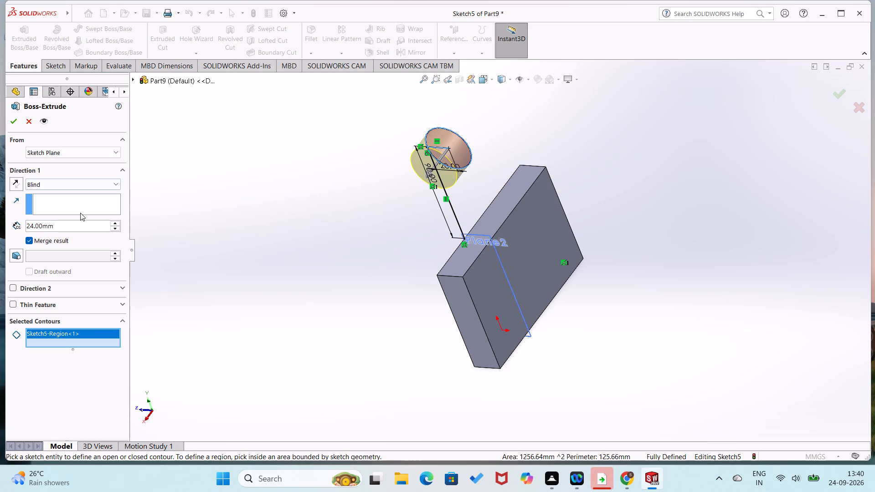
{"action": "left_click_drag", "start_coordinate": [73, 225], "coordinate": [5, 226]}
{"action": "type", "text": "20"}
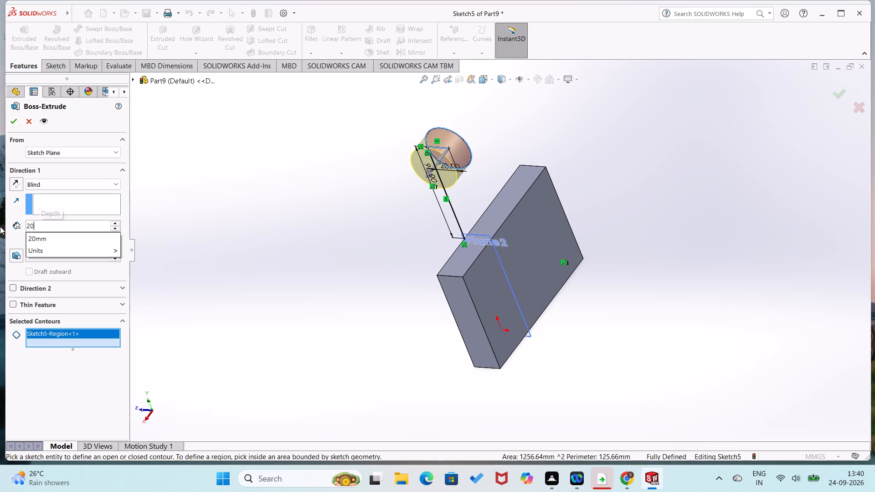
{"action": "key", "text": "Return"}
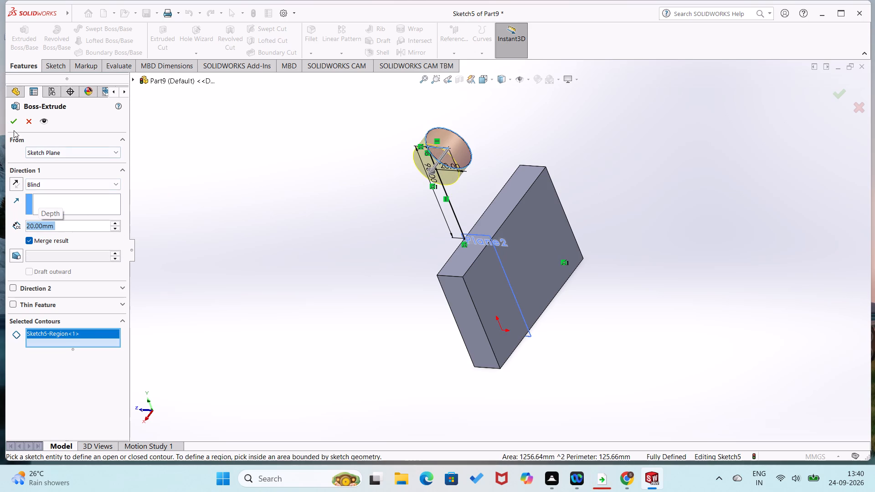
{"action": "left_click", "coordinate": [14, 125]}
{"action": "left_click", "coordinate": [216, 204]}
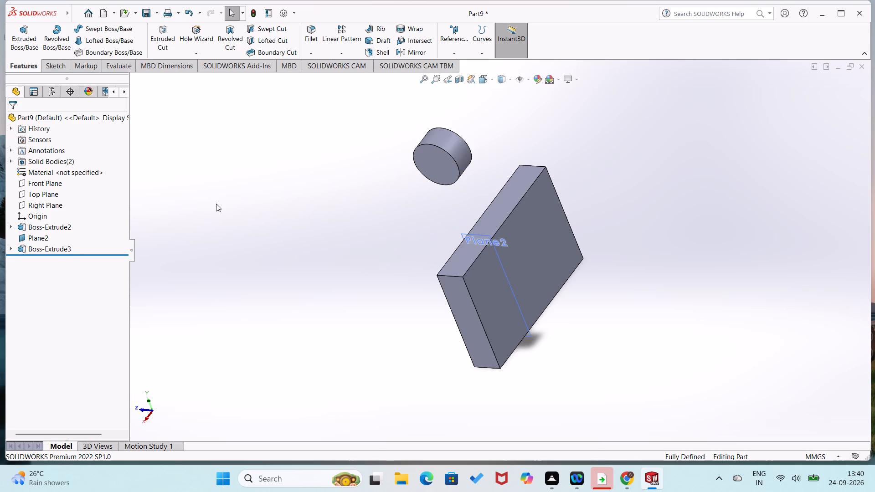
Start a new sketch on Plane2 and draw a 90 mm vertical line from the block's upper corner above the origin to the round boss's edge.
{"action": "right_click", "coordinate": [471, 237]}
{"action": "left_click", "coordinate": [489, 224]}
{"action": "left_click", "coordinate": [335, 239]}
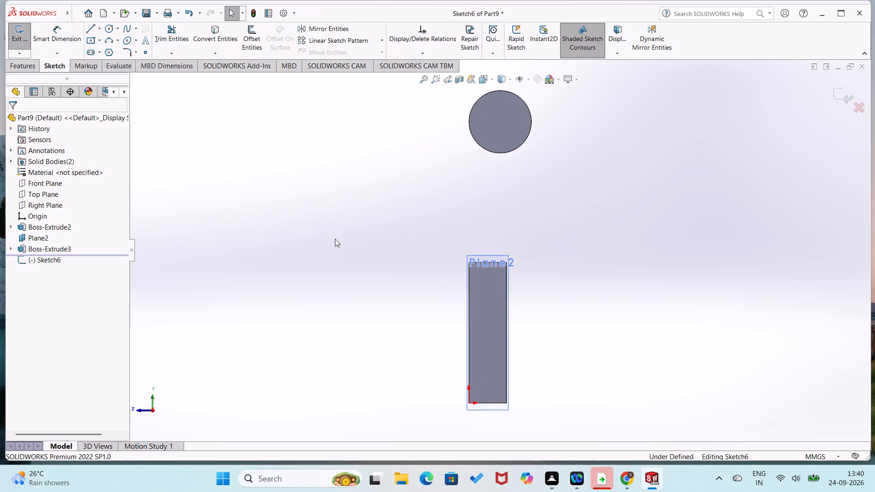
{"action": "right_click_drag", "start_coordinate": [352, 229], "coordinate": [250, 257]}
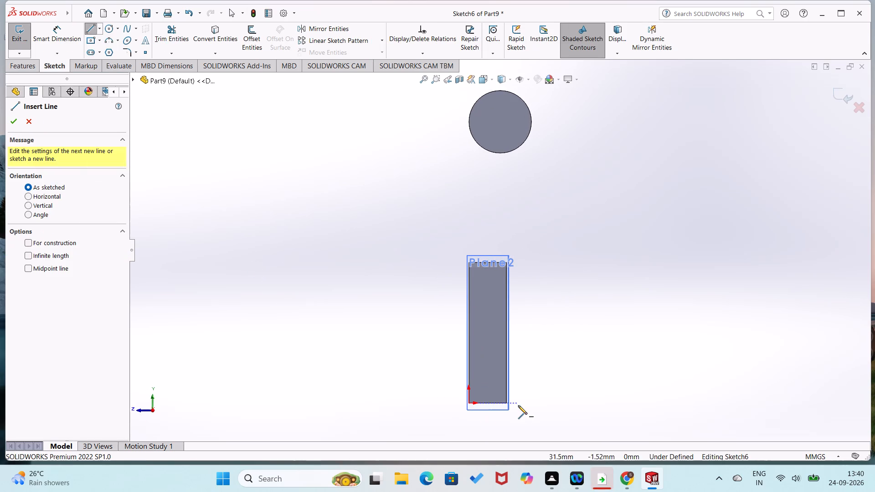
{"action": "left_click", "coordinate": [468, 262]}
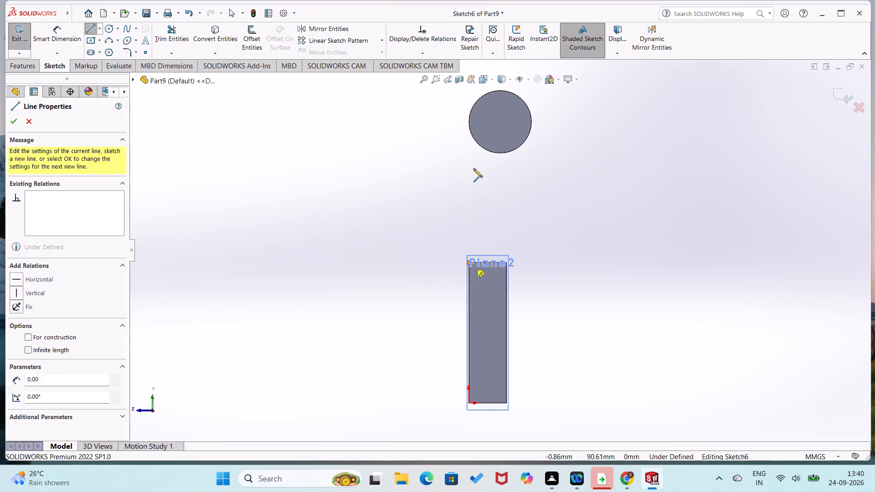
{"action": "left_click", "coordinate": [468, 122]}
{"action": "right_click_drag", "start_coordinate": [430, 207], "coordinate": [468, 130]}
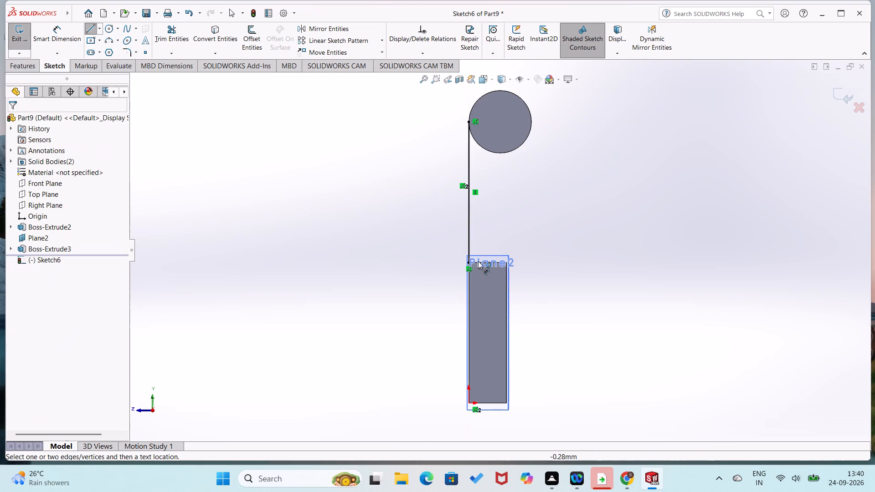
Draw a horizontal line outward from the block's lower far corner, continue it with an outward-sloping line, and dimension the horizontal line as 12 mm.
{"action": "right_click_drag", "start_coordinate": [669, 322], "coordinate": [574, 368]}
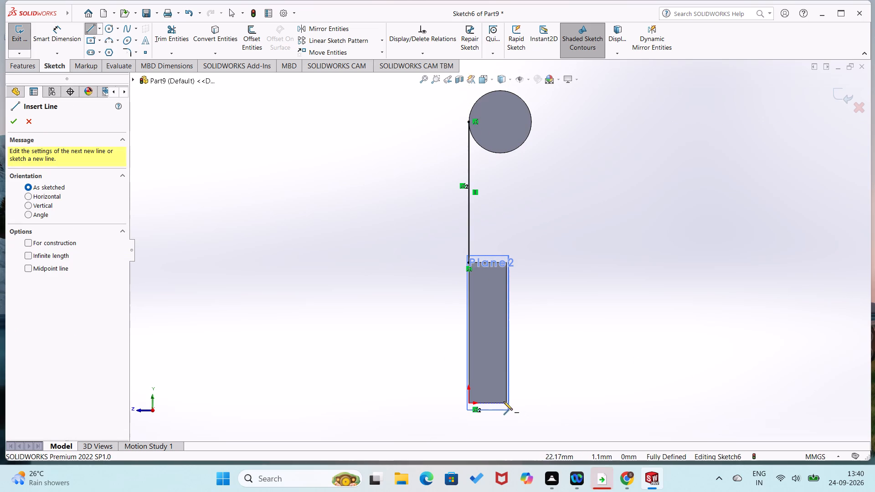
{"action": "left_click", "coordinate": [507, 401]}
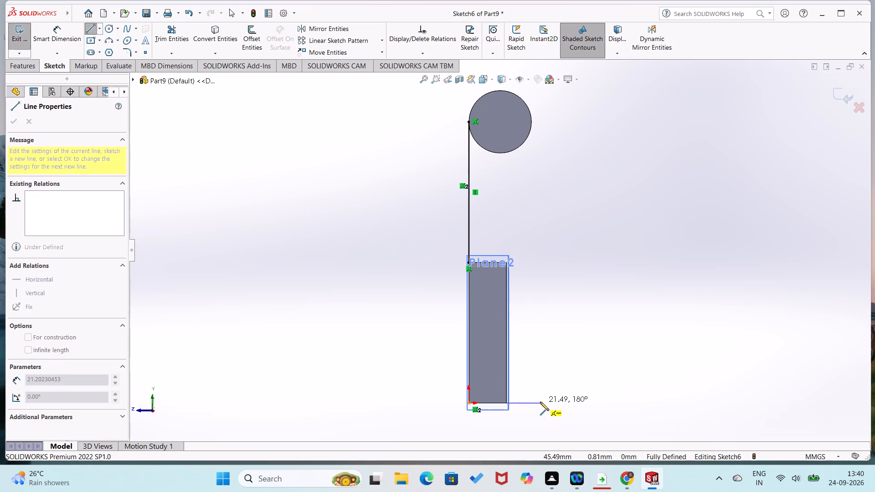
{"action": "left_click", "coordinate": [540, 402]}
{"action": "left_click", "coordinate": [599, 320]}
{"action": "right_click_drag", "start_coordinate": [602, 364], "coordinate": [619, 302]}
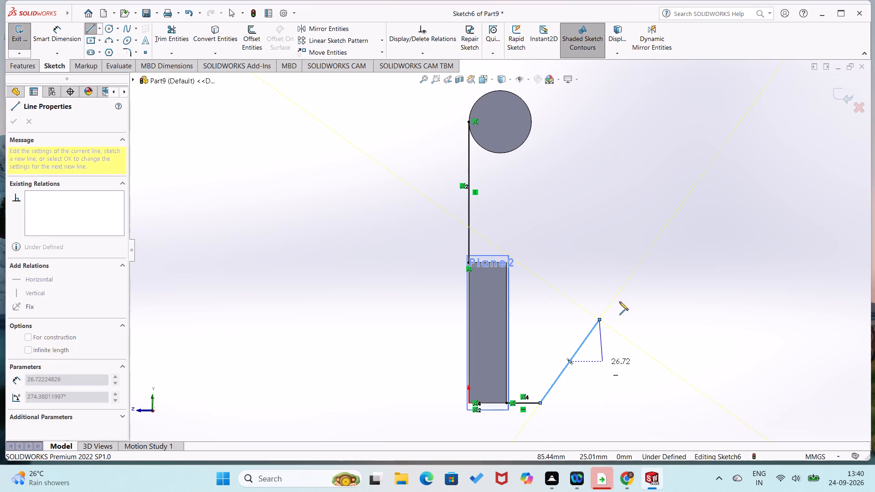
{"action": "right_click_drag", "start_coordinate": [619, 302], "coordinate": [637, 259]}
{"action": "left_click", "coordinate": [520, 401]}
{"action": "left_click", "coordinate": [520, 421]}
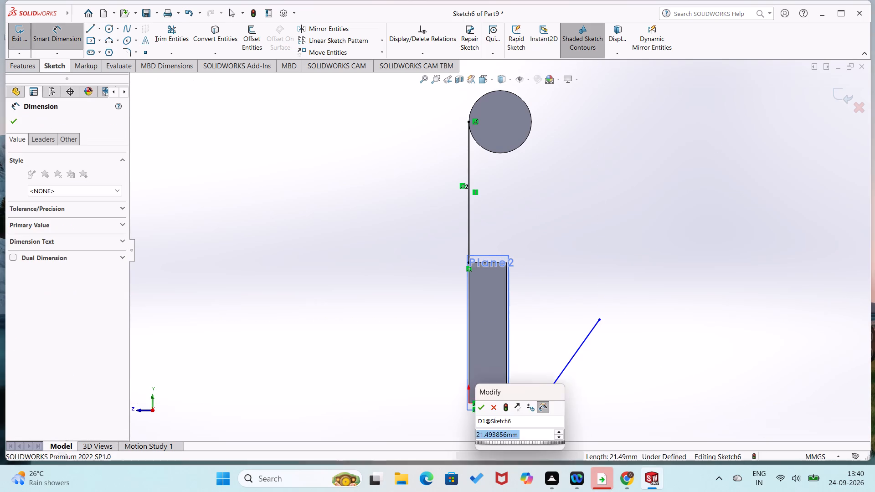
{"action": "type", "text": "12"}
{"action": "key", "text": "Return"}
{"action": "left_click", "coordinate": [592, 408]}
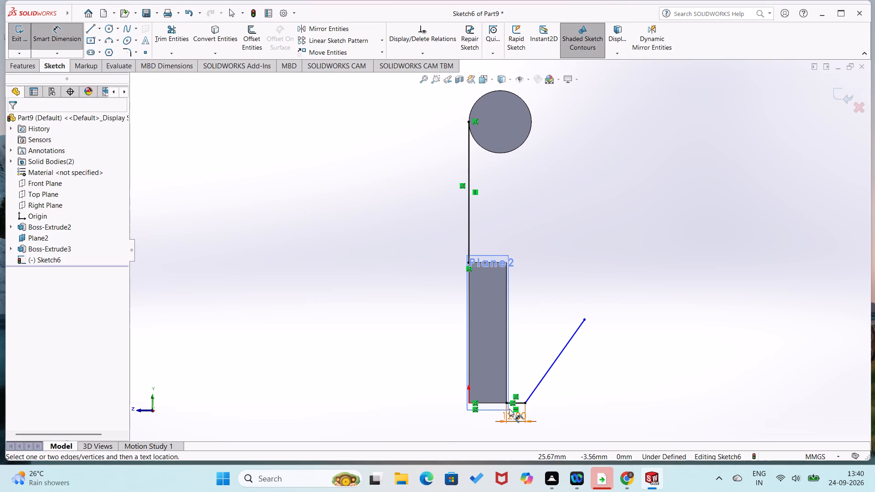
Dimension the height of the sloping line's upper end above the block's lower far corner as 63 mm.
{"action": "left_click", "coordinate": [507, 402]}
{"action": "left_click", "coordinate": [585, 321]}
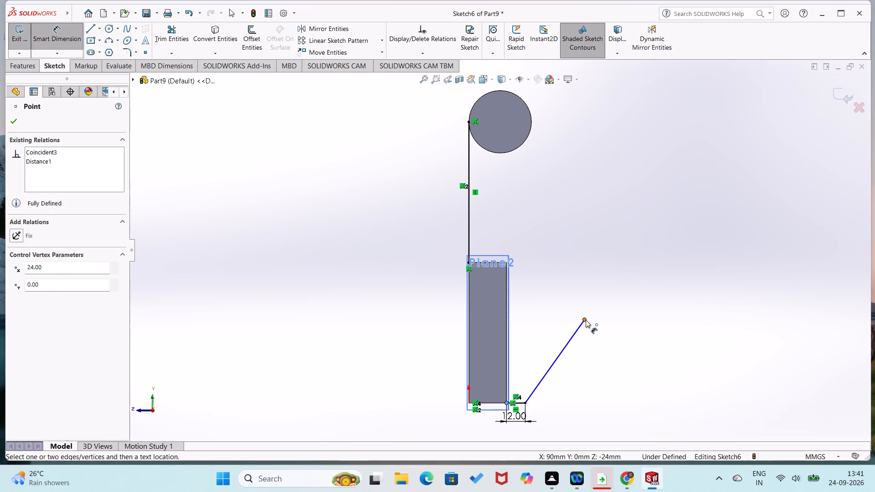
{"action": "left_click", "coordinate": [592, 369]}
{"action": "type", "text": "63"}
{"action": "key", "text": "Return"}
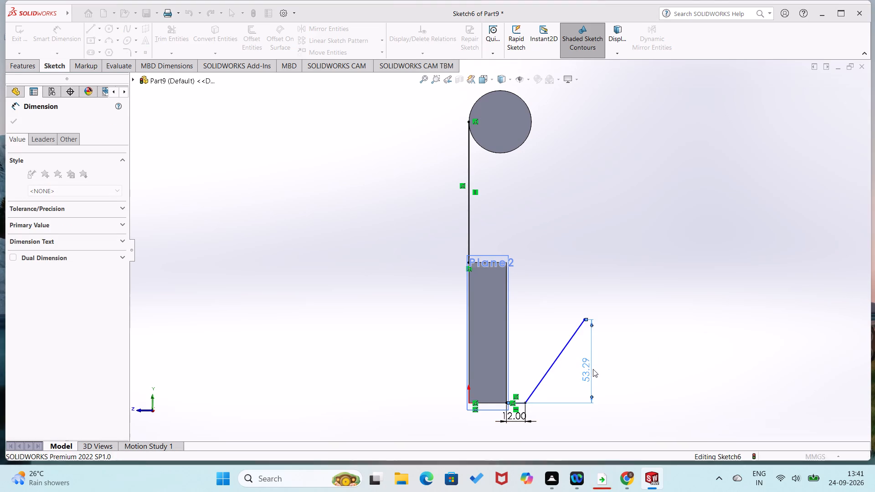
{"action": "left_click", "coordinate": [669, 334]}
Draw a line from the sloping line's upper end to the round boss's far side, then a 40 mm horizontal line across to the vertical line.
{"action": "right_click_drag", "start_coordinate": [703, 277], "coordinate": [595, 309]}
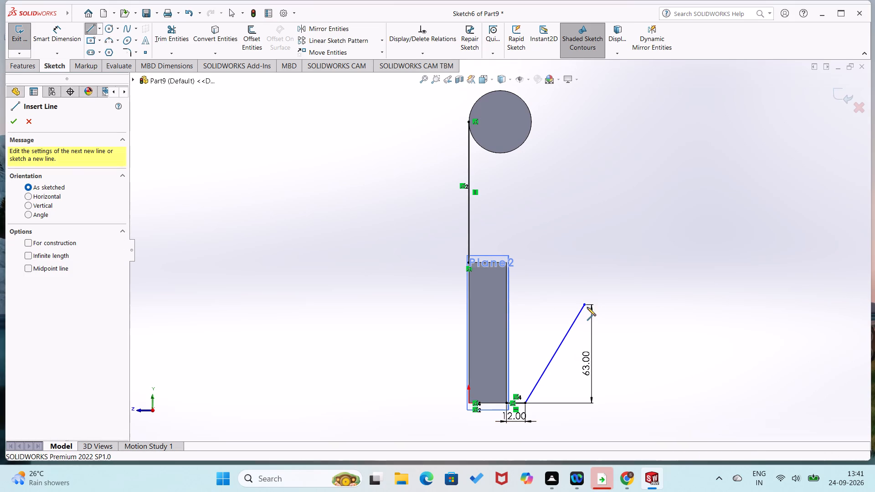
{"action": "left_click", "coordinate": [586, 304]}
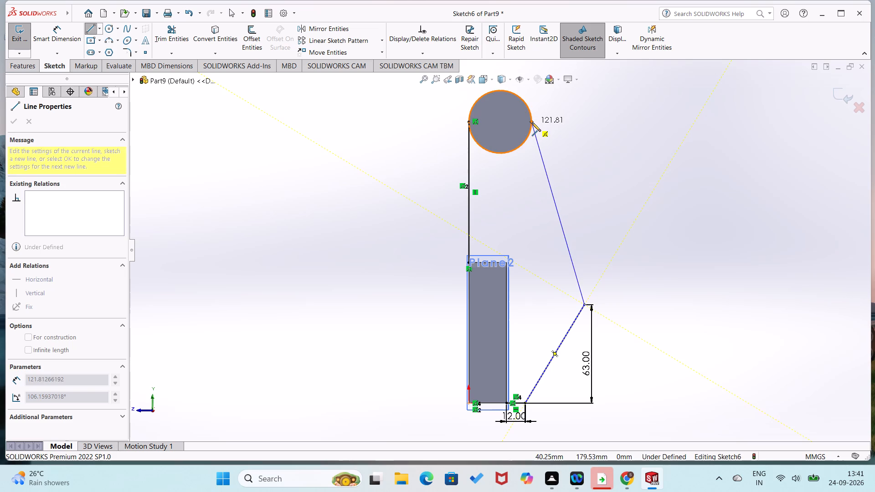
{"action": "left_click", "coordinate": [532, 123]}
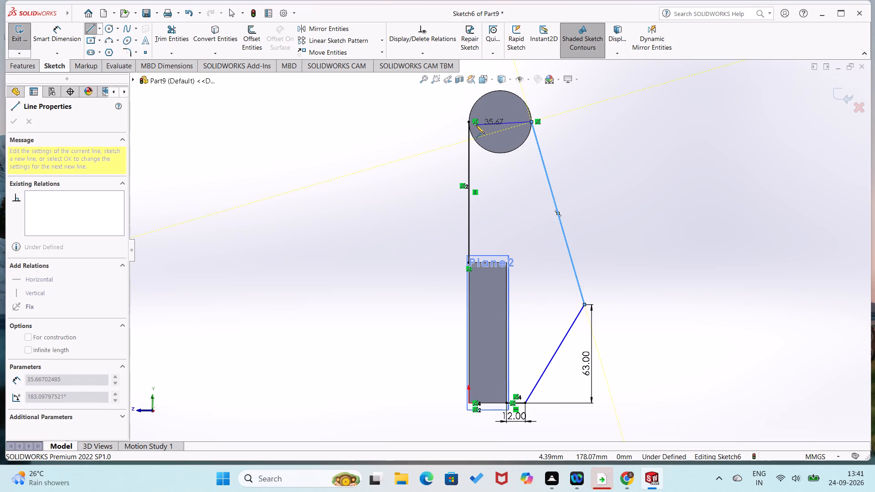
{"action": "left_click", "coordinate": [470, 123]}
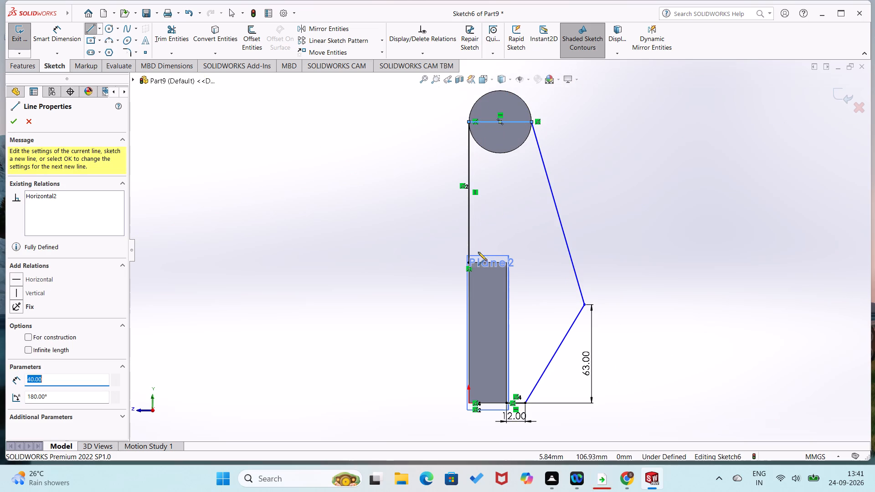
{"action": "right_click_drag", "start_coordinate": [405, 279], "coordinate": [320, 297]}
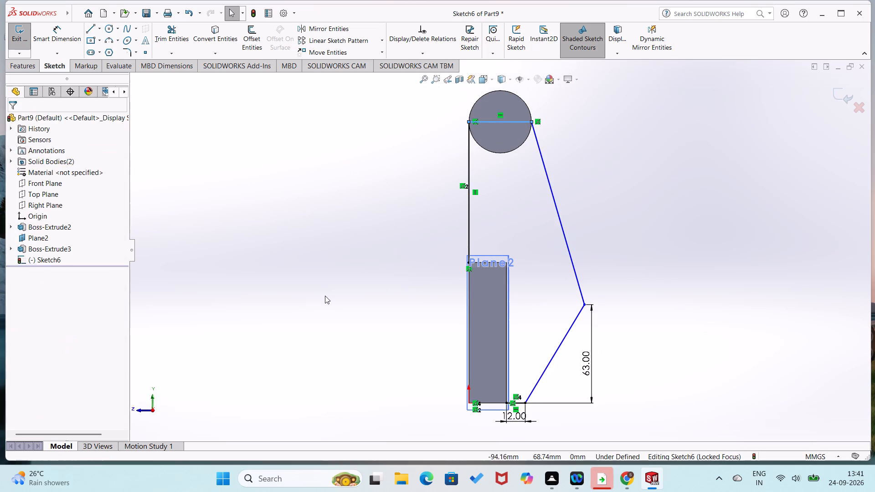
Close the profile with lines along the block's 24 mm upper edge and down its 90 mm far edge.
{"action": "right_click_drag", "start_coordinate": [370, 284], "coordinate": [316, 300]}
{"action": "left_click", "coordinate": [468, 262]}
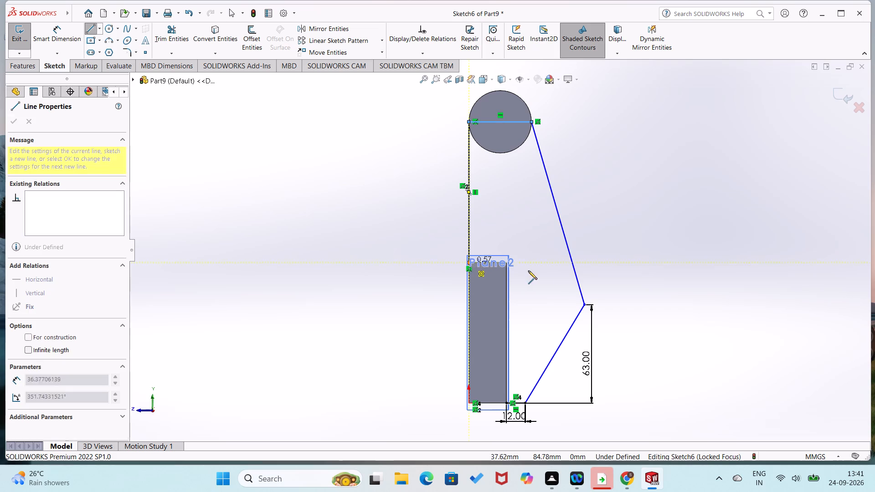
{"action": "left_click", "coordinate": [506, 264]}
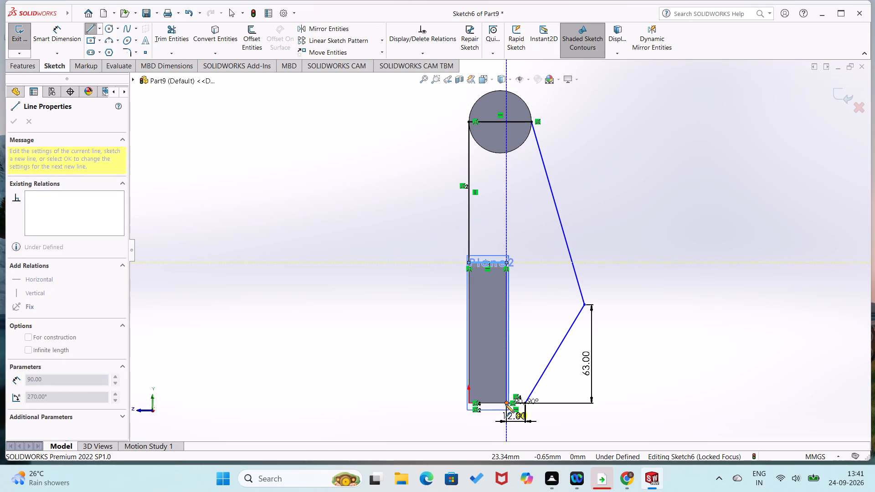
{"action": "left_click", "coordinate": [505, 404]}
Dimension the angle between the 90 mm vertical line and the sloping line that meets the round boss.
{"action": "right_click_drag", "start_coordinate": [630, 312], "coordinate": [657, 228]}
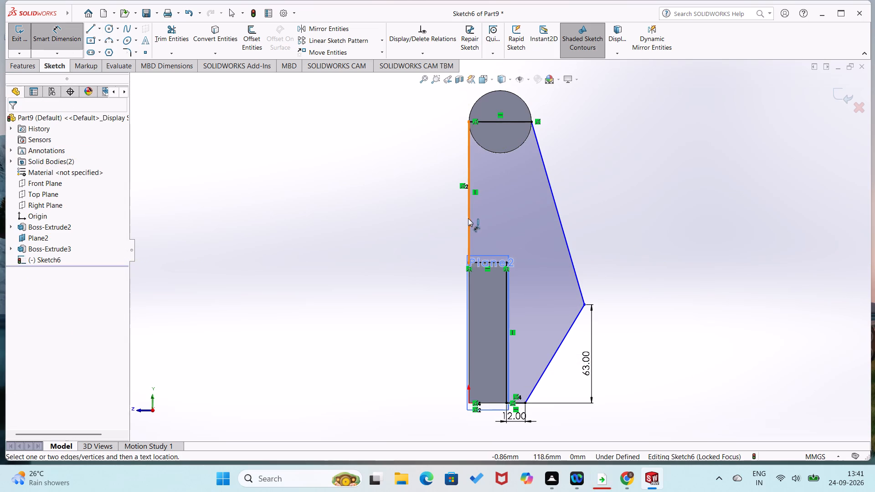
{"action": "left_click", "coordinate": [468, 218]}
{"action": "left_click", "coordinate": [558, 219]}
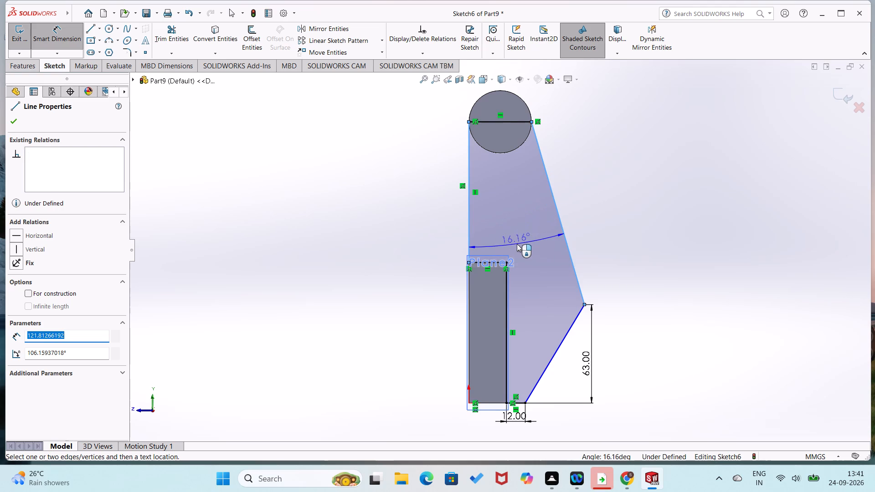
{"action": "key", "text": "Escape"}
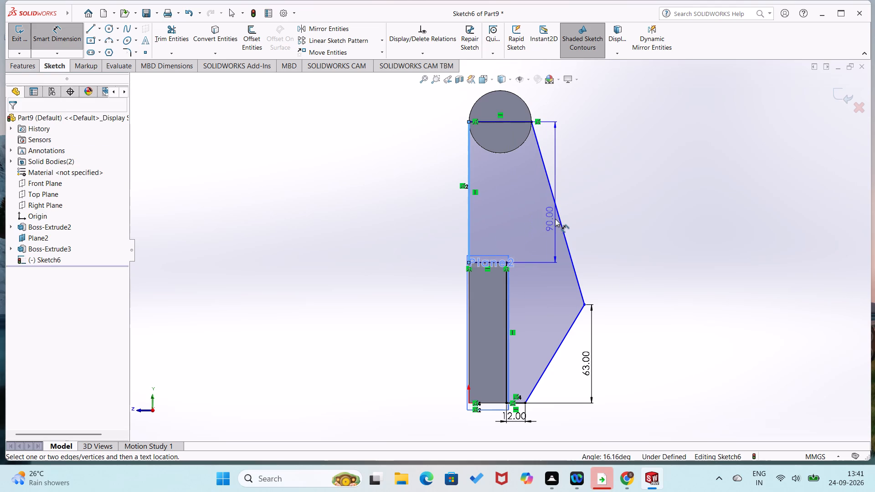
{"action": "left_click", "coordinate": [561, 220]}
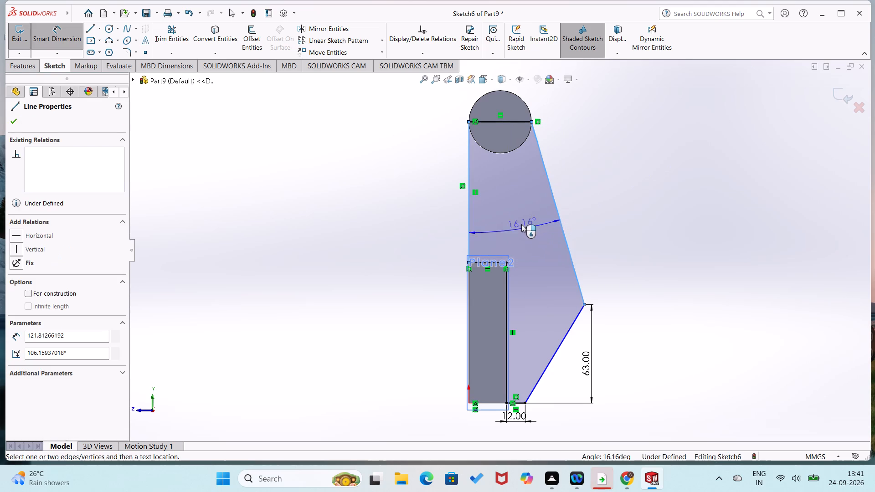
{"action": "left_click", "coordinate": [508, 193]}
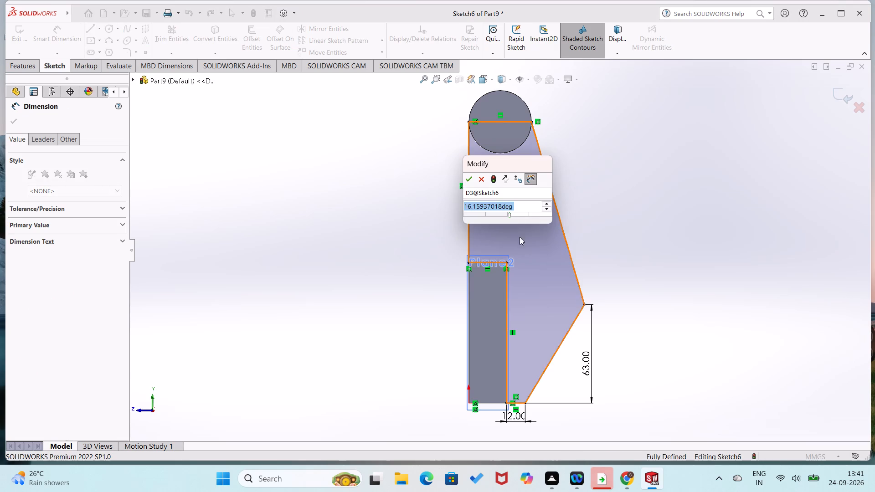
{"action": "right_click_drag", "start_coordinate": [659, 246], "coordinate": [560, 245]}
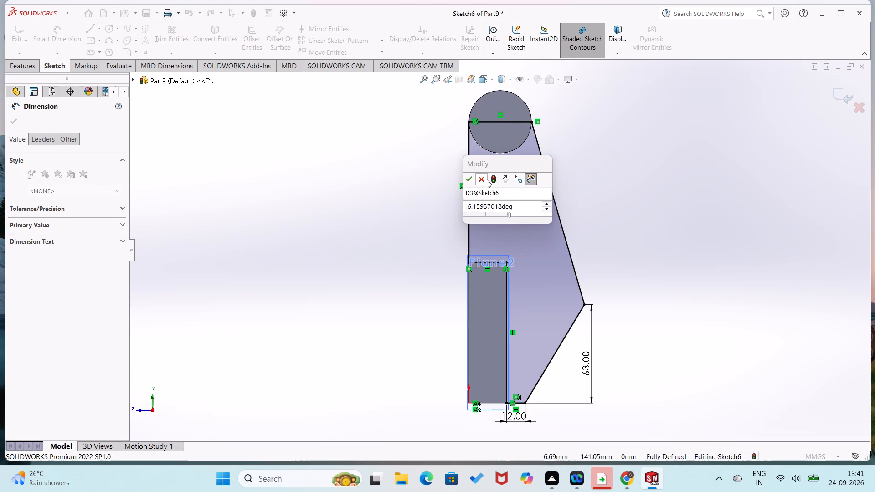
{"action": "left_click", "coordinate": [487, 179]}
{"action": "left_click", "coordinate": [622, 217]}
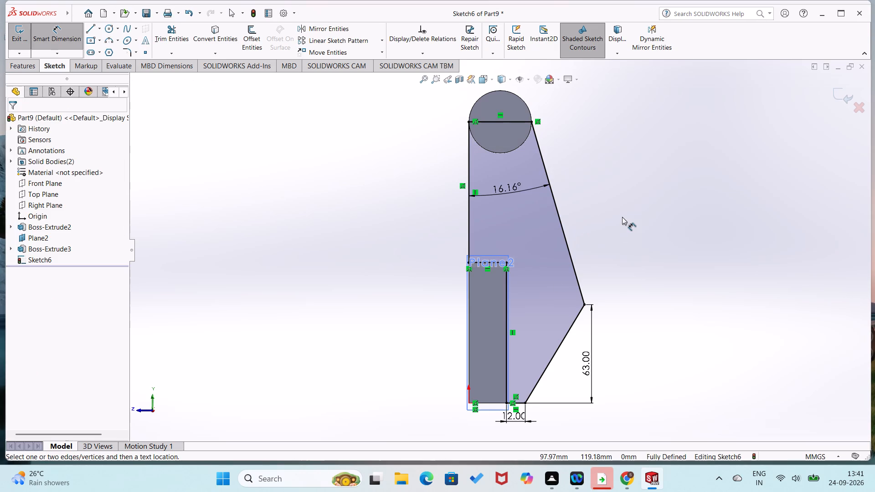
Undo the entire connecting arm sketch and the round boss extrusion, returning to the open circle sketch on Plane2.
{"action": "middle_click_drag", "start_coordinate": [622, 217], "coordinate": [517, 242]}
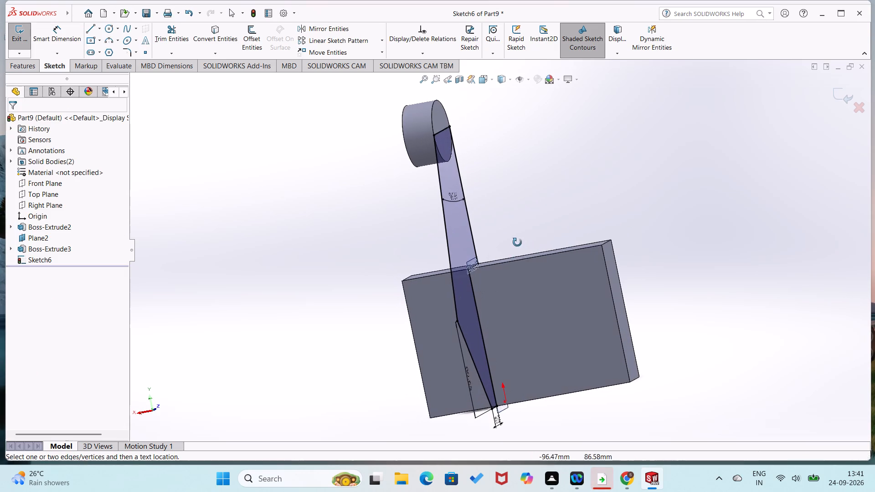
{"action": "middle_click_drag", "start_coordinate": [517, 242], "coordinate": [532, 186]}
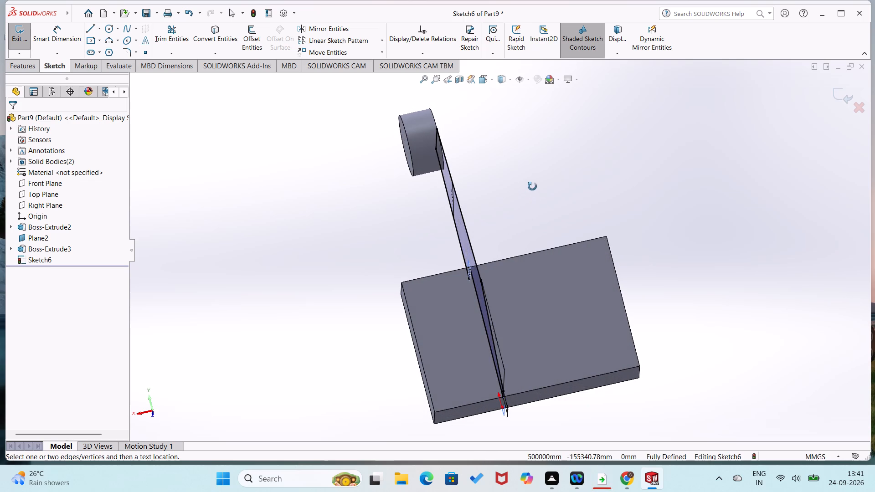
{"action": "middle_click_drag", "start_coordinate": [532, 186], "coordinate": [532, 185]}
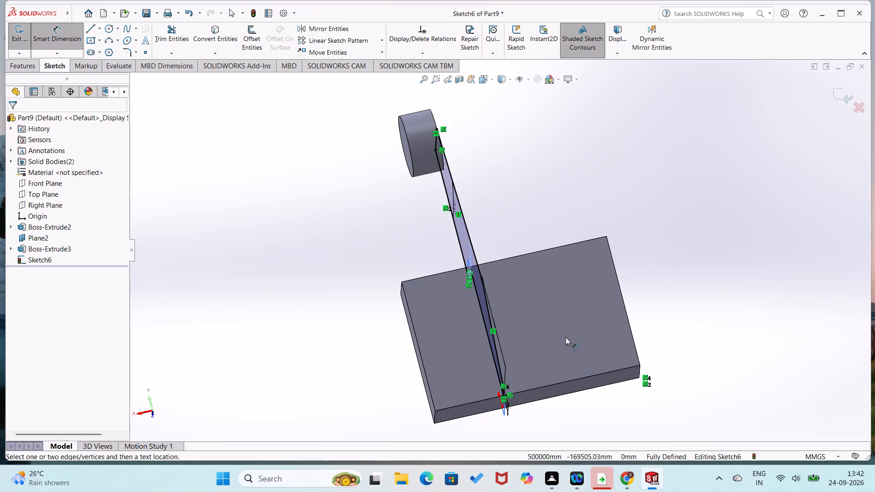
{"action": "key", "text": "ctrl+z"}
{"action": "key", "text": "ctrl+z"}
{"action": "key", "text": "ctrl+z"}
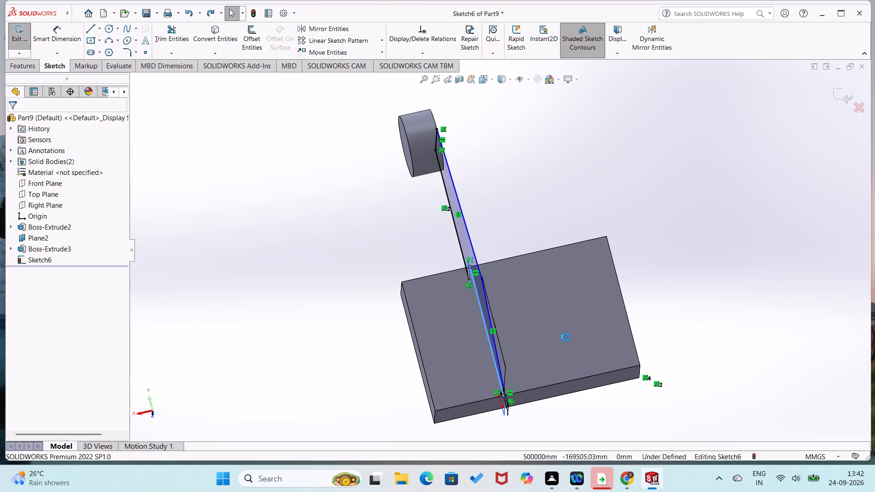
{"action": "key", "text": "ctrl+z"}
{"action": "key", "text": "ctrl+z"}
{"action": "key", "text": "ctrl+z"}
{"action": "key", "text": "ctrl+z"}
{"action": "key", "text": "ctrl+z"}
{"action": "key", "text": "ctrl+z"}
{"action": "key", "text": "ctrl+z"}
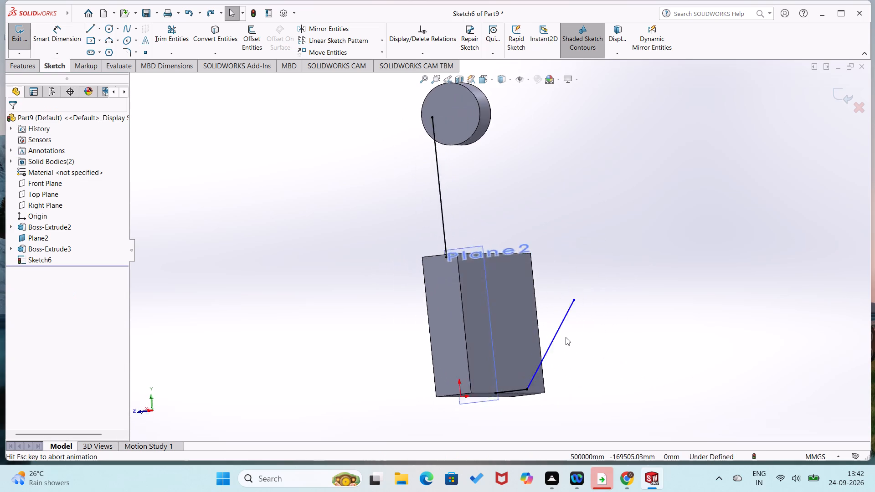
{"action": "key", "text": "ctrl+z"}
{"action": "key", "text": "ctrl+z"}
{"action": "key", "text": "ctrl+z"}
{"action": "key", "text": "ctrl+z"}
{"action": "key", "text": "ctrl+z"}
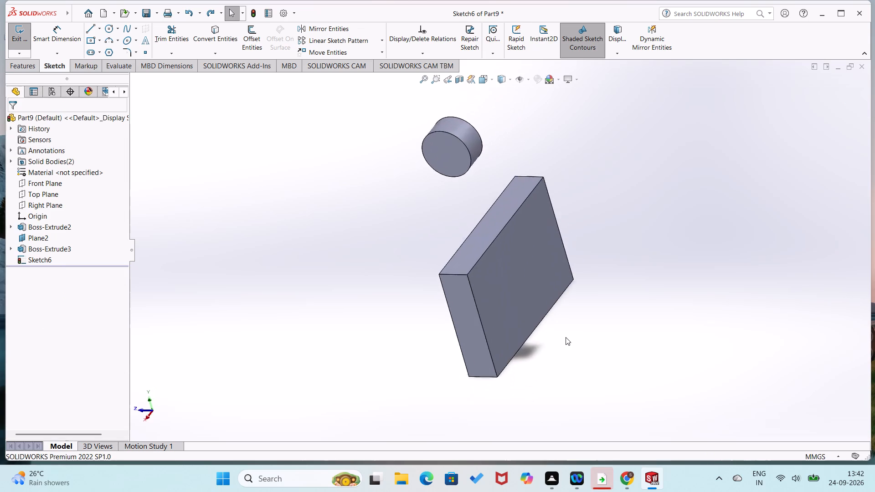
{"action": "key", "text": "ctrl+z"}
{"action": "key", "text": "ctrl+z"}
{"action": "key", "text": "ctrl+z"}
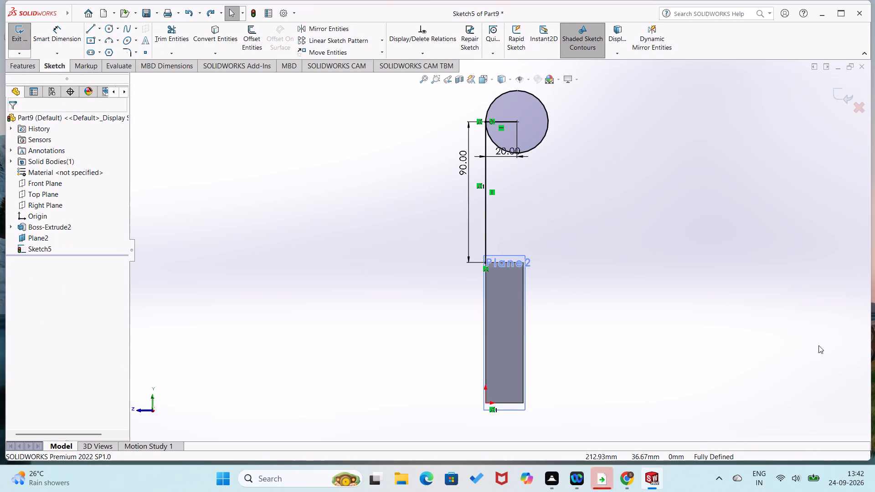
From the vertical line's lower end, draw lines across the block's 24 mm upper edge and down its 90 mm far edge.
{"action": "right_click_drag", "start_coordinate": [828, 303], "coordinate": [703, 343]}
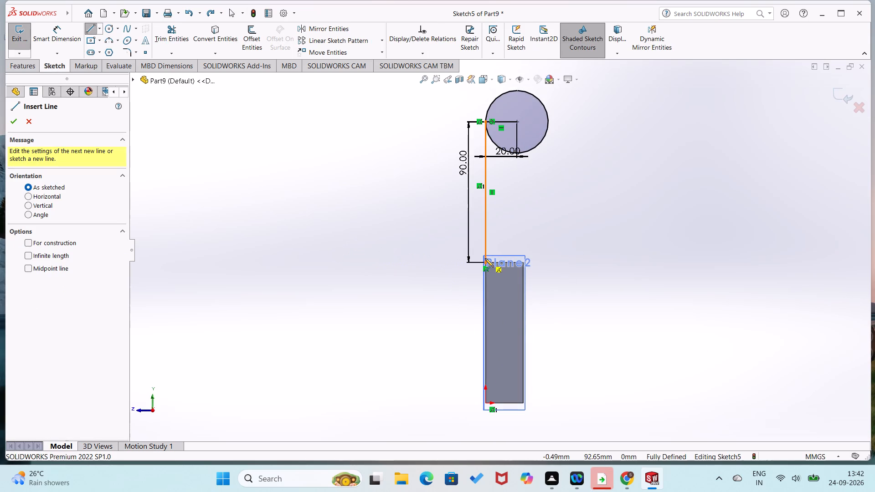
{"action": "left_click", "coordinate": [484, 262]}
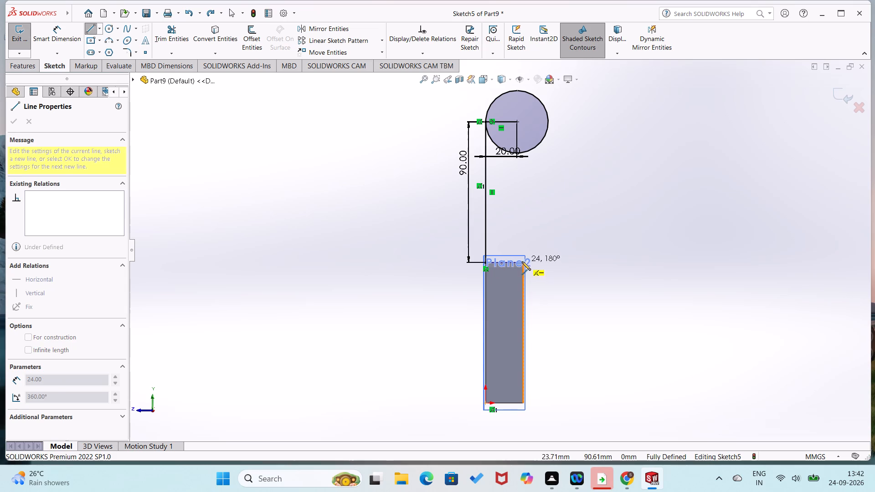
{"action": "left_click", "coordinate": [523, 262]}
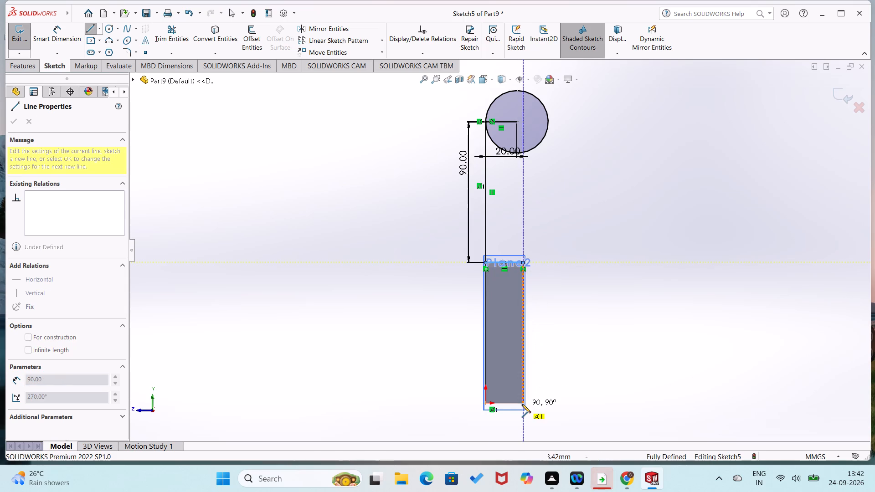
{"action": "left_click", "coordinate": [523, 404]}
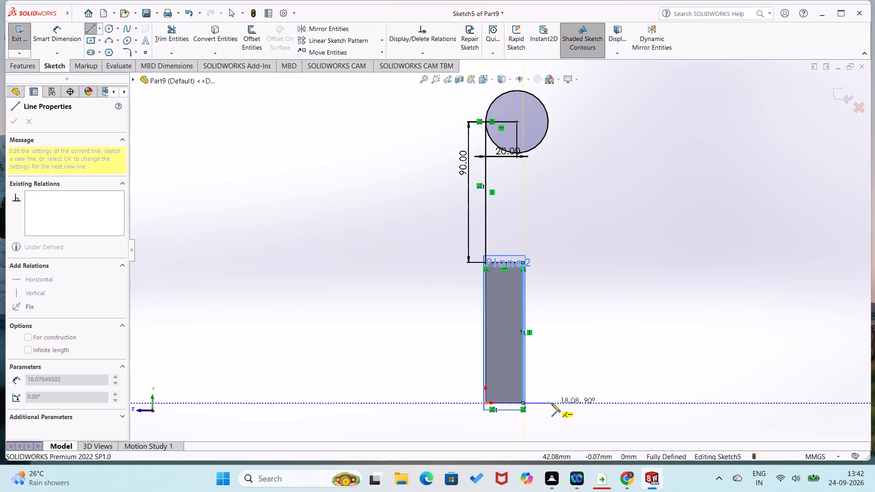
Continue the profile with a horizontal line about 18 mm outward, an outward-sloping line, and lines to the circle's far side and centre.
{"action": "left_click", "coordinate": [551, 403]}
{"action": "left_click", "coordinate": [615, 304]}
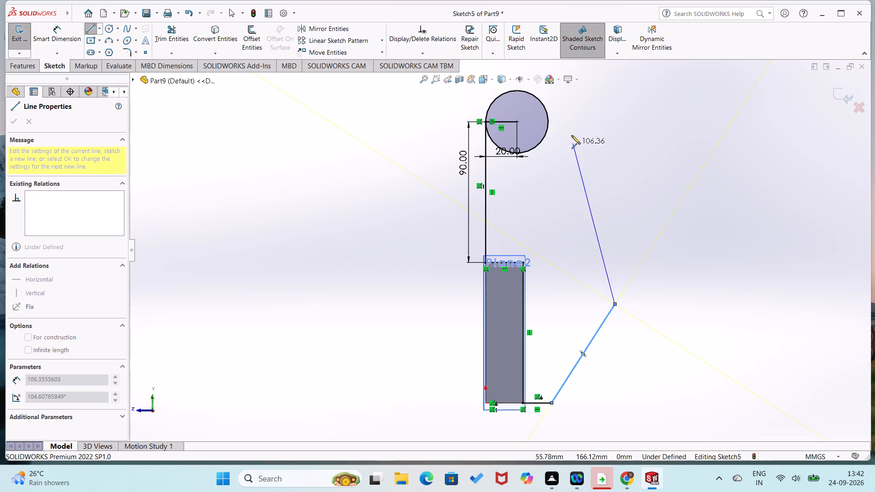
{"action": "left_click", "coordinate": [549, 121]}
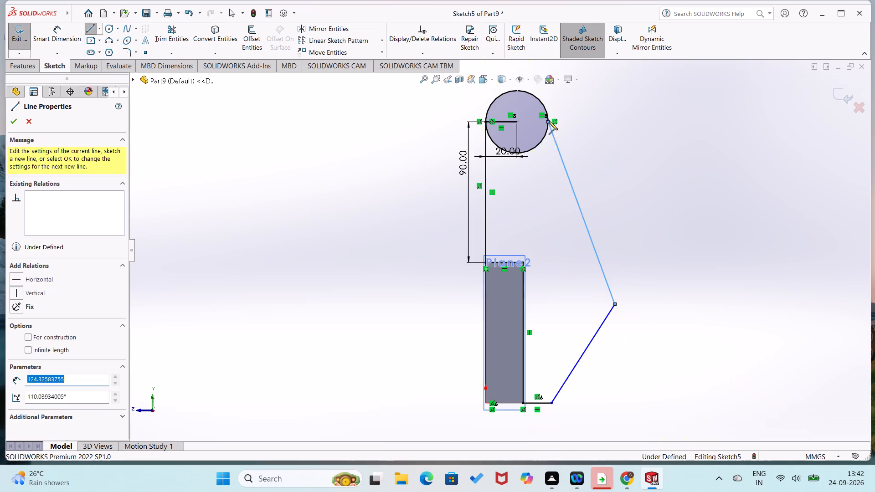
{"action": "left_click", "coordinate": [516, 120]}
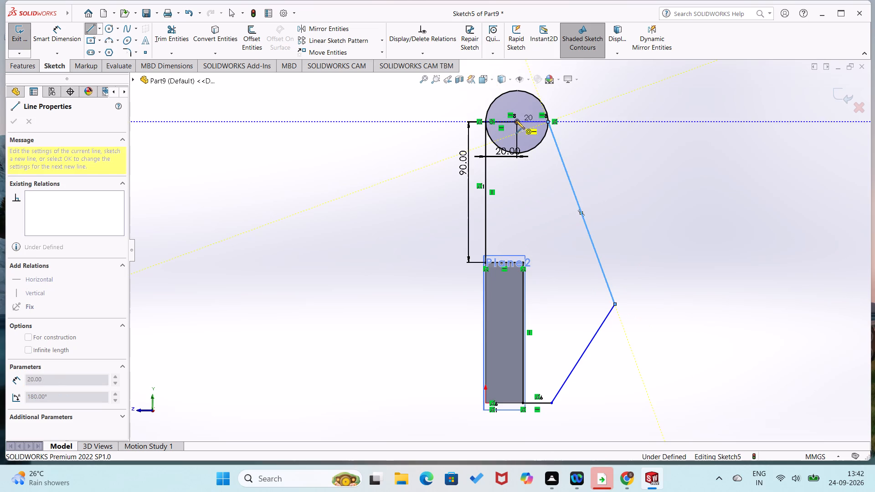
Dimension the short horizontal line at the block's lower far corner as 12 mm.
{"action": "right_click_drag", "start_coordinate": [574, 155], "coordinate": [601, 106]}
{"action": "left_click", "coordinate": [541, 403]}
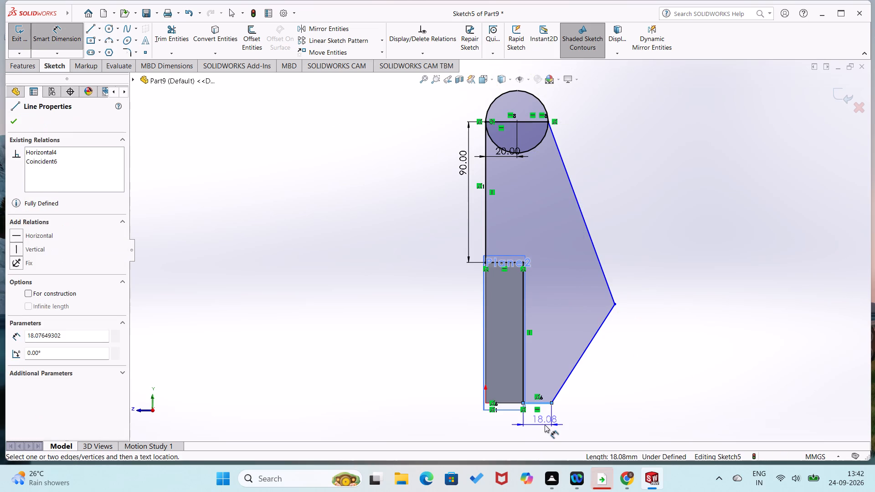
{"action": "left_click", "coordinate": [545, 425]}
{"action": "type", "text": "12"}
{"action": "key", "text": "Return"}
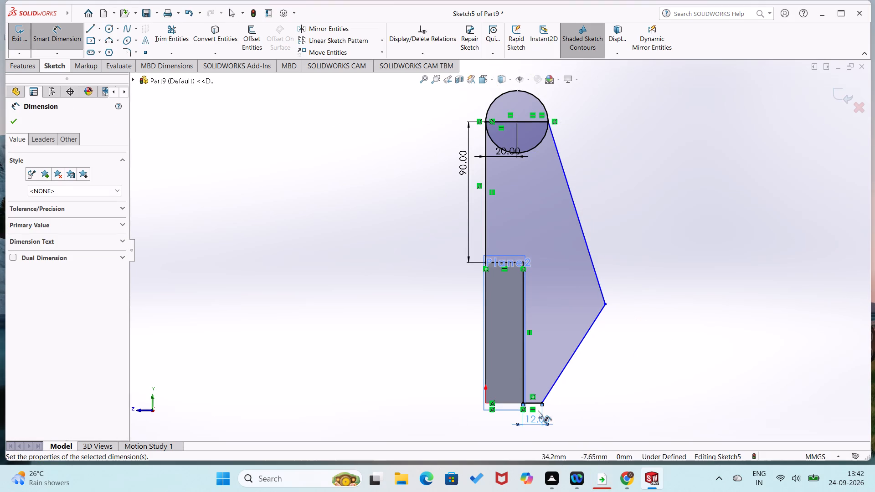
{"action": "left_click", "coordinate": [621, 425]}
Dimension the height of the sloping line's upper end above the block's lower far corner as 63 mm.
{"action": "left_click", "coordinate": [523, 404]}
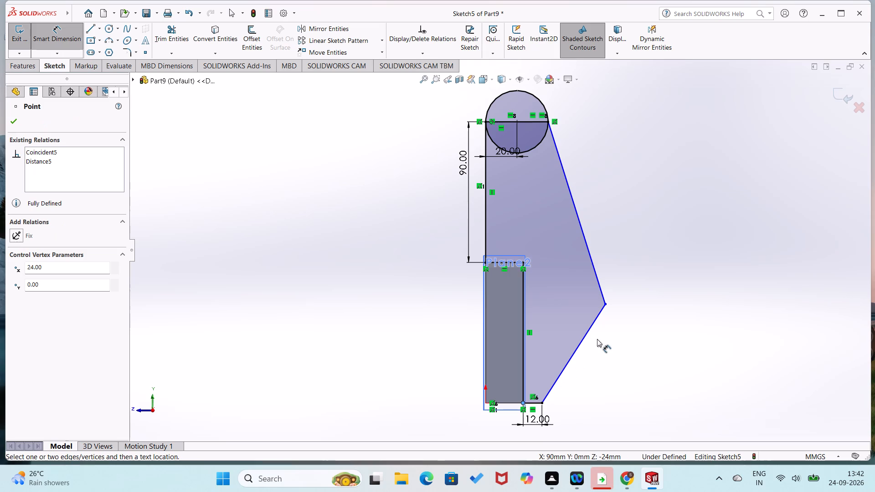
{"action": "left_click", "coordinate": [607, 303]}
{"action": "left_click", "coordinate": [621, 341]}
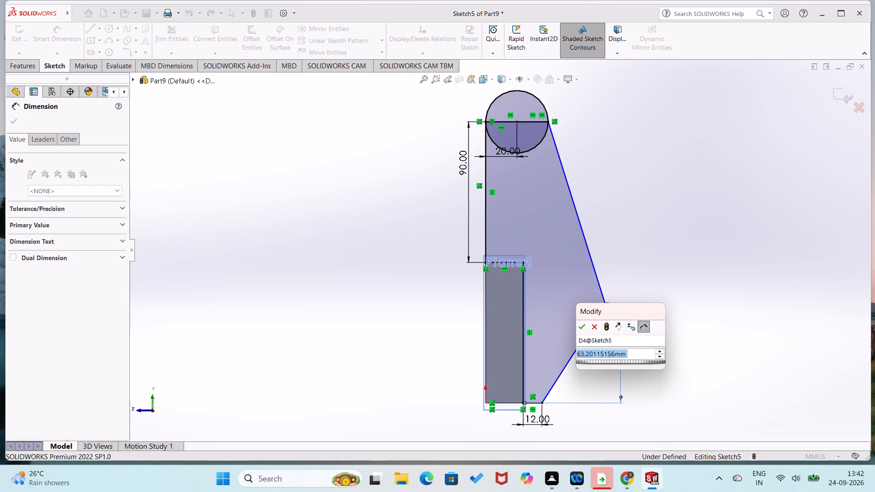
{"action": "type", "text": "63"}
{"action": "key", "text": "Return"}
{"action": "left_click", "coordinate": [638, 321]}
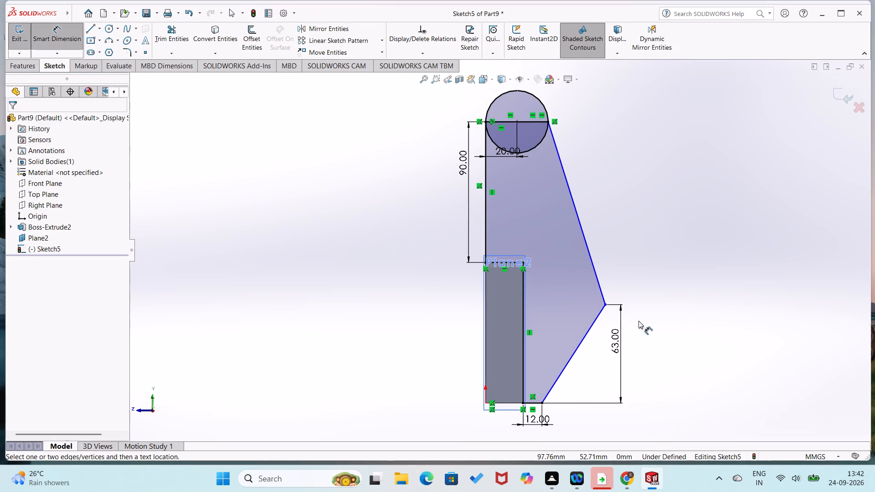
Dimension the angle between the 90 mm vertical line and the sloping line that meets the circle.
{"action": "left_click", "coordinate": [487, 216]}
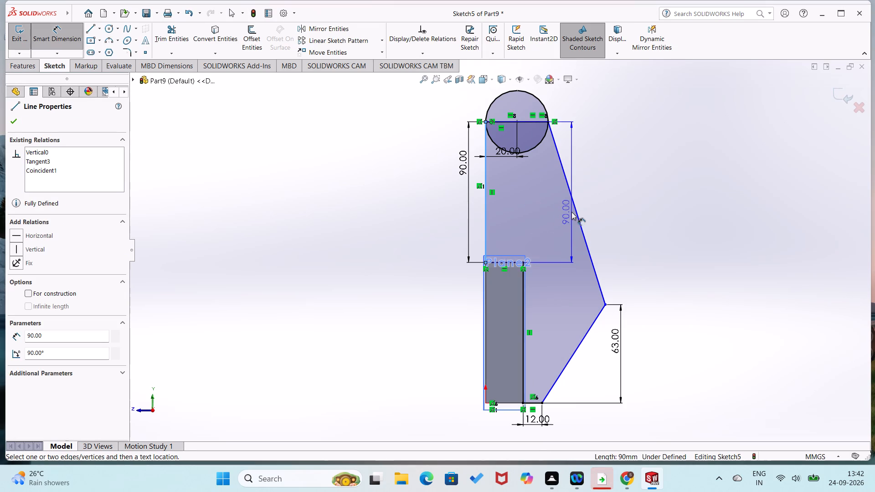
{"action": "left_click", "coordinate": [574, 211]}
{"action": "left_click", "coordinate": [552, 223]}
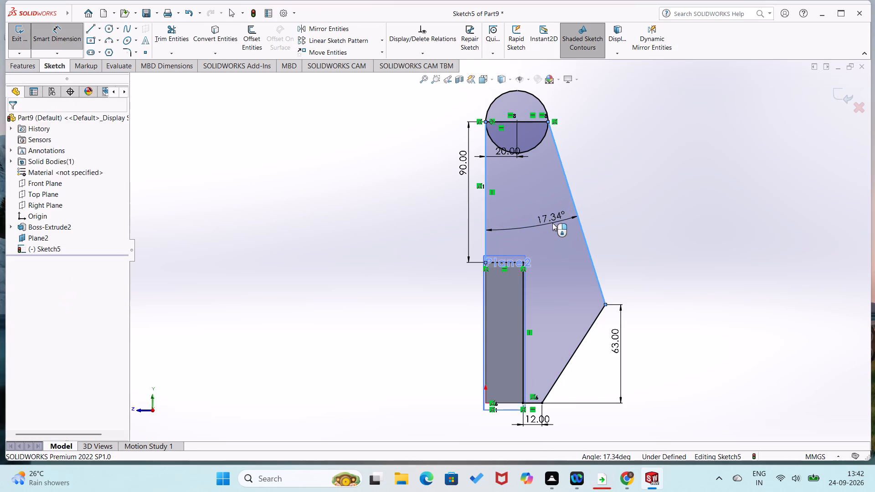
{"action": "left_click", "coordinate": [512, 211]}
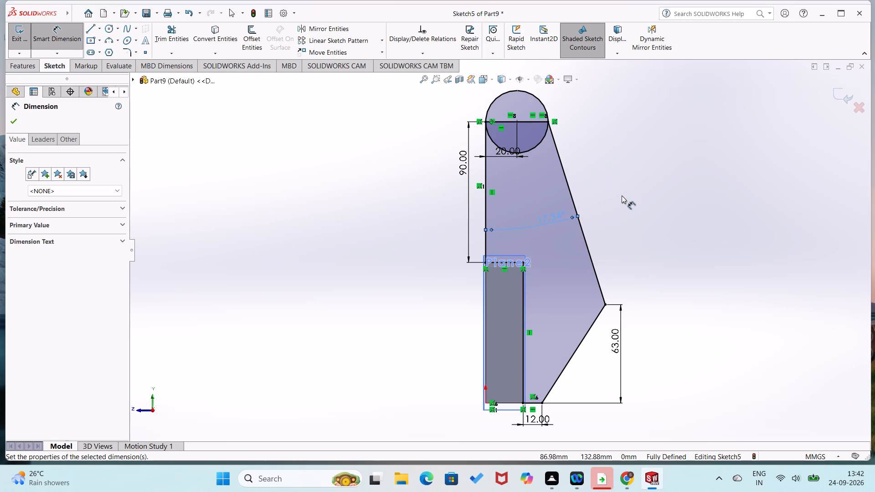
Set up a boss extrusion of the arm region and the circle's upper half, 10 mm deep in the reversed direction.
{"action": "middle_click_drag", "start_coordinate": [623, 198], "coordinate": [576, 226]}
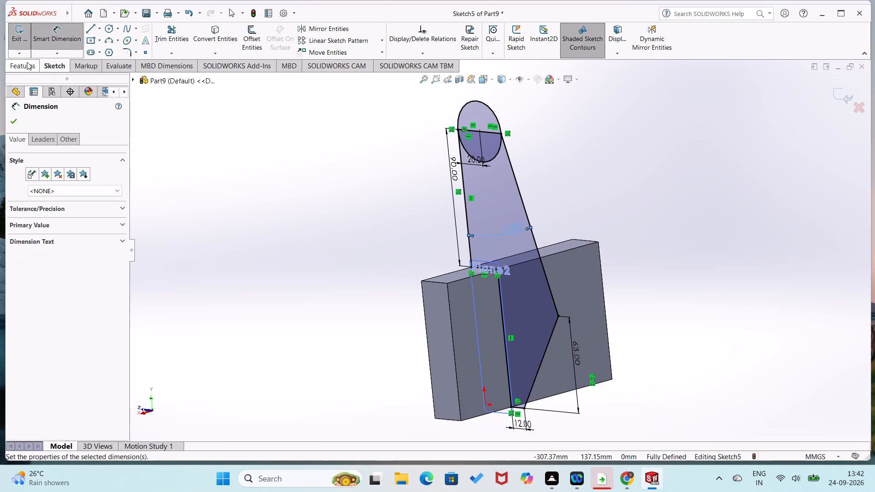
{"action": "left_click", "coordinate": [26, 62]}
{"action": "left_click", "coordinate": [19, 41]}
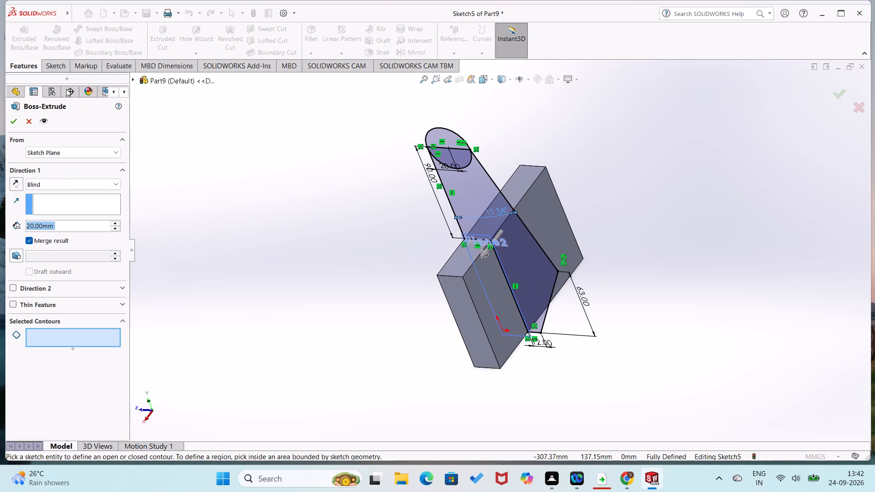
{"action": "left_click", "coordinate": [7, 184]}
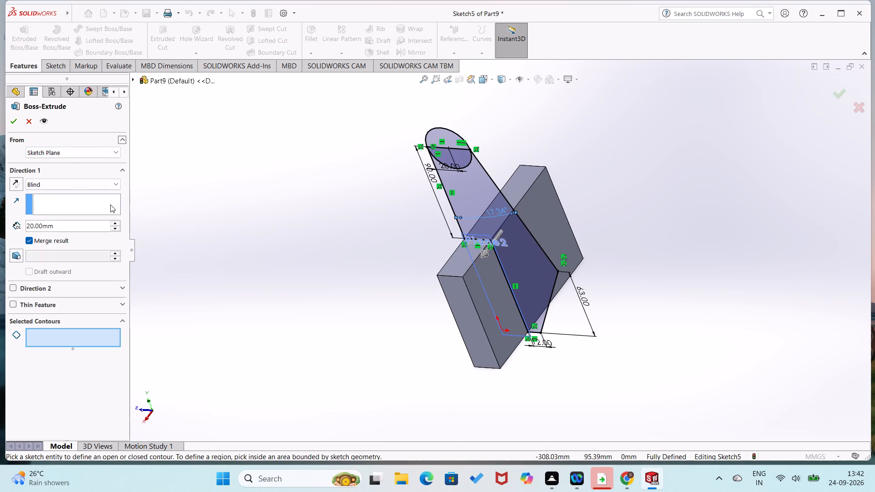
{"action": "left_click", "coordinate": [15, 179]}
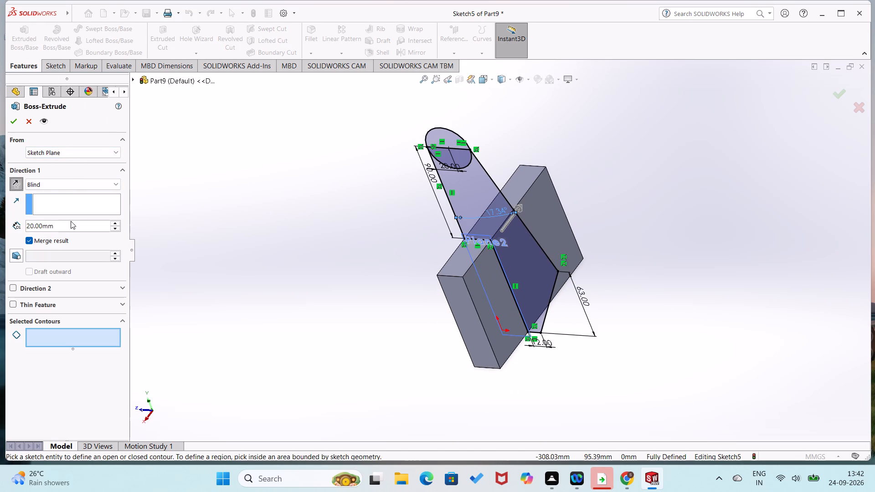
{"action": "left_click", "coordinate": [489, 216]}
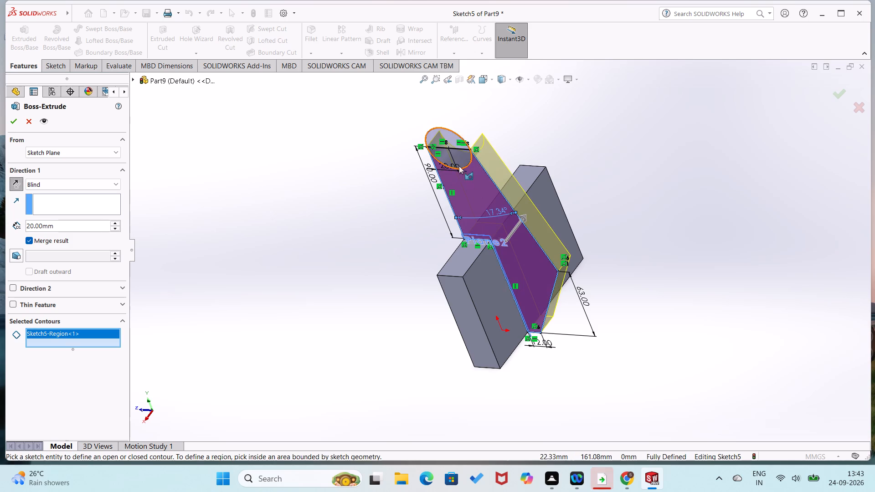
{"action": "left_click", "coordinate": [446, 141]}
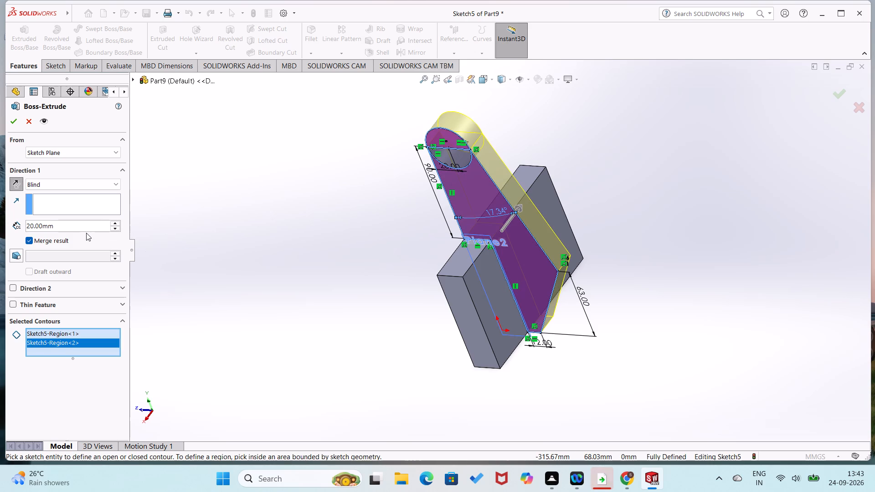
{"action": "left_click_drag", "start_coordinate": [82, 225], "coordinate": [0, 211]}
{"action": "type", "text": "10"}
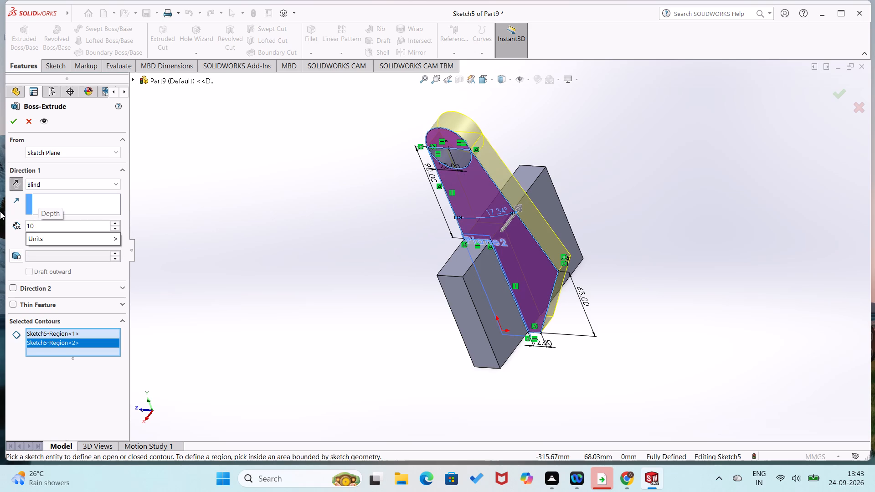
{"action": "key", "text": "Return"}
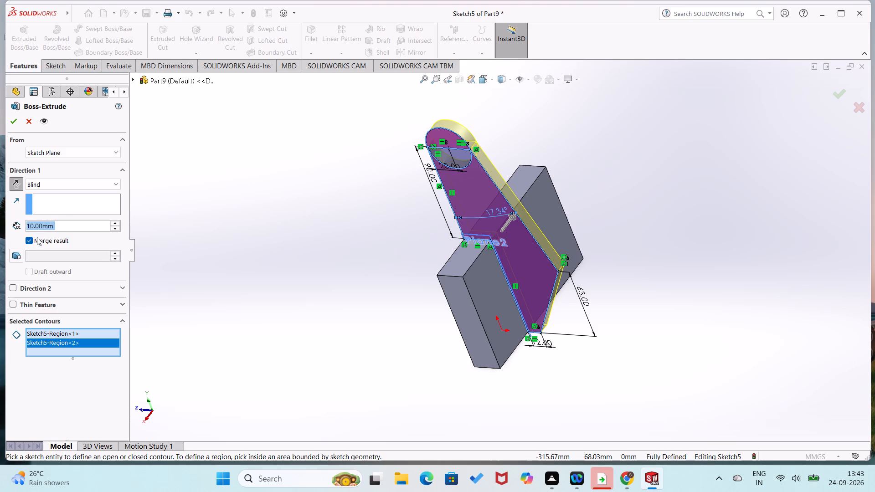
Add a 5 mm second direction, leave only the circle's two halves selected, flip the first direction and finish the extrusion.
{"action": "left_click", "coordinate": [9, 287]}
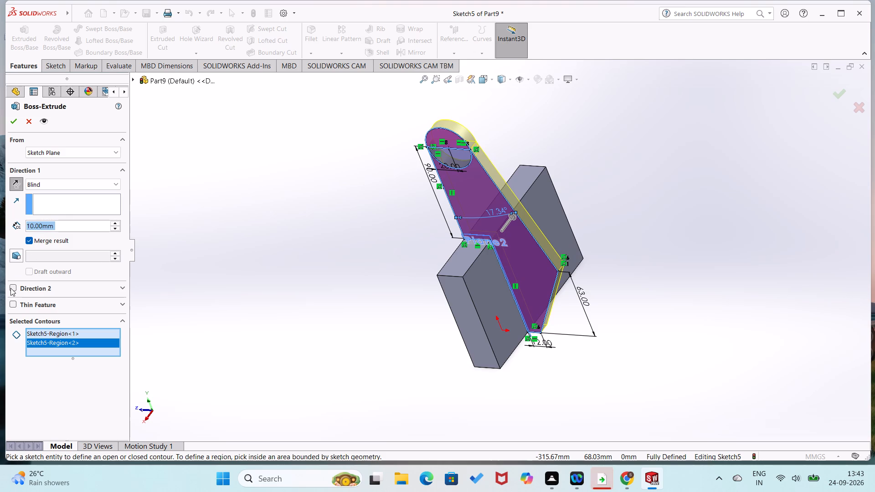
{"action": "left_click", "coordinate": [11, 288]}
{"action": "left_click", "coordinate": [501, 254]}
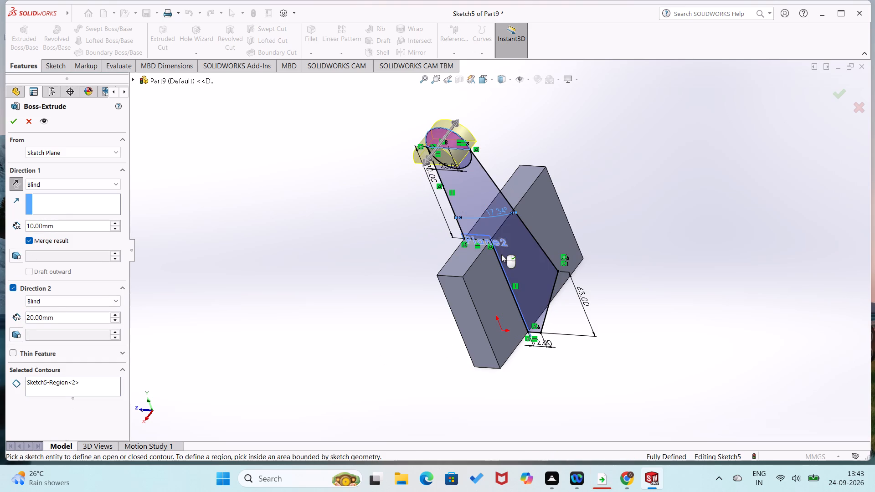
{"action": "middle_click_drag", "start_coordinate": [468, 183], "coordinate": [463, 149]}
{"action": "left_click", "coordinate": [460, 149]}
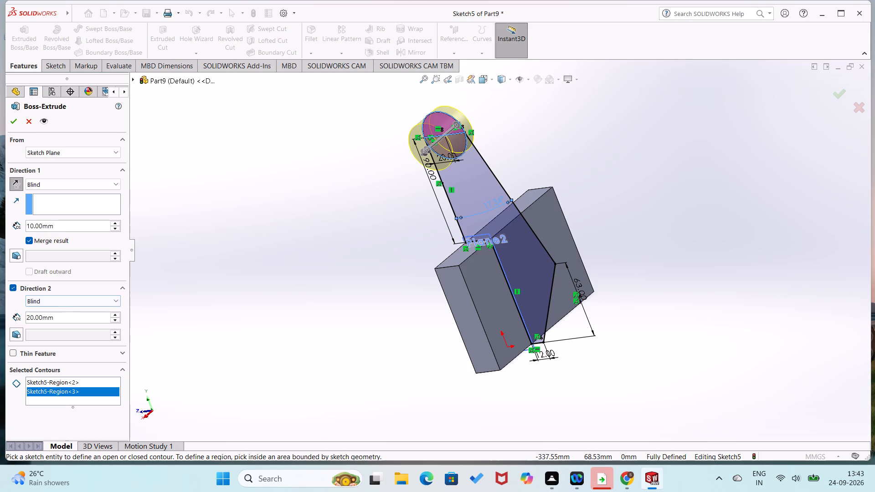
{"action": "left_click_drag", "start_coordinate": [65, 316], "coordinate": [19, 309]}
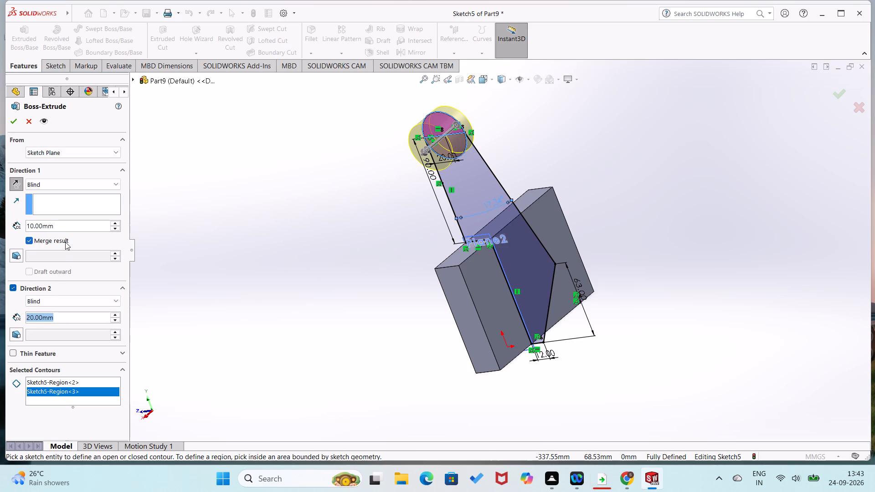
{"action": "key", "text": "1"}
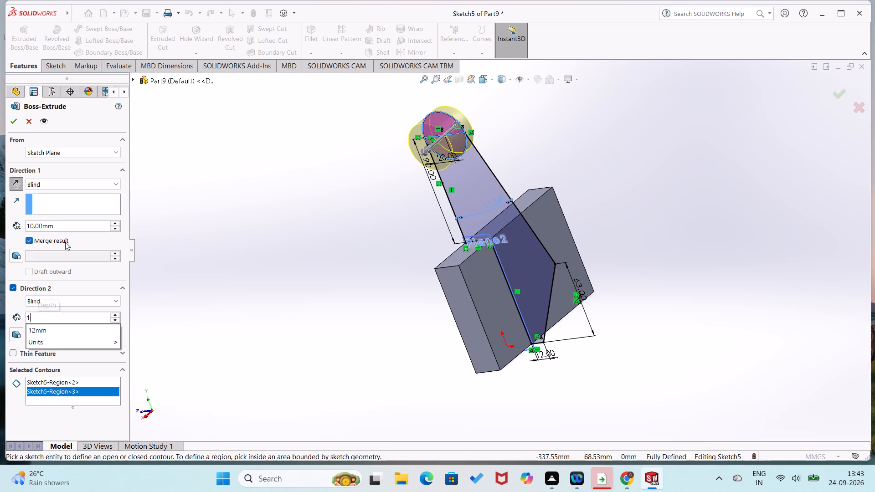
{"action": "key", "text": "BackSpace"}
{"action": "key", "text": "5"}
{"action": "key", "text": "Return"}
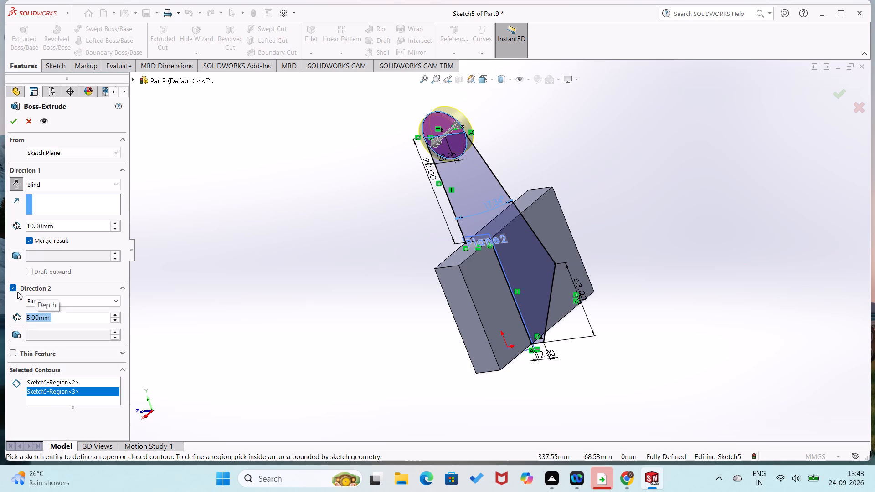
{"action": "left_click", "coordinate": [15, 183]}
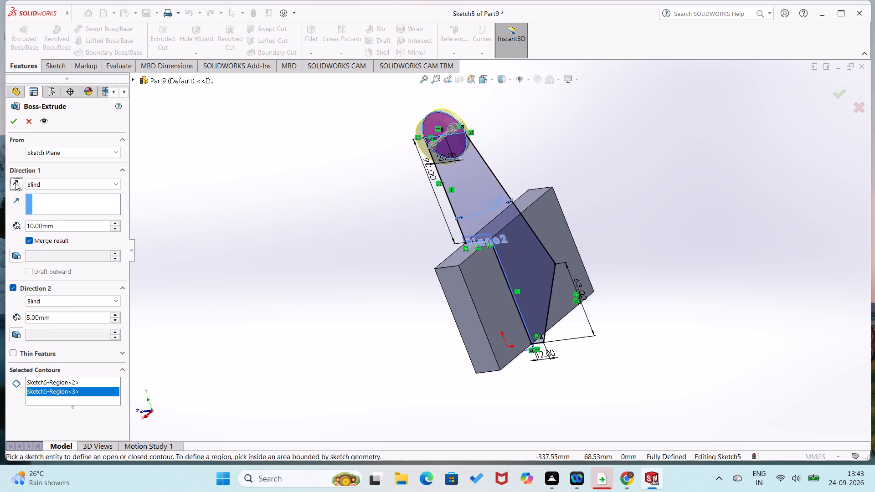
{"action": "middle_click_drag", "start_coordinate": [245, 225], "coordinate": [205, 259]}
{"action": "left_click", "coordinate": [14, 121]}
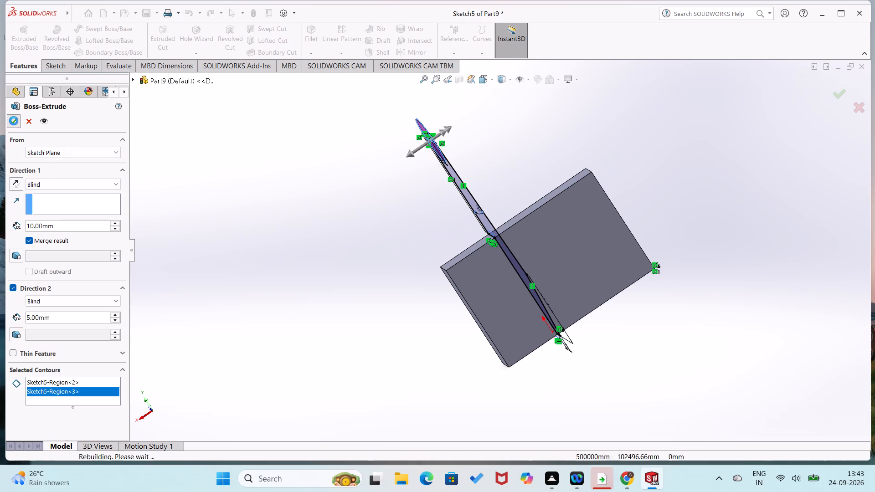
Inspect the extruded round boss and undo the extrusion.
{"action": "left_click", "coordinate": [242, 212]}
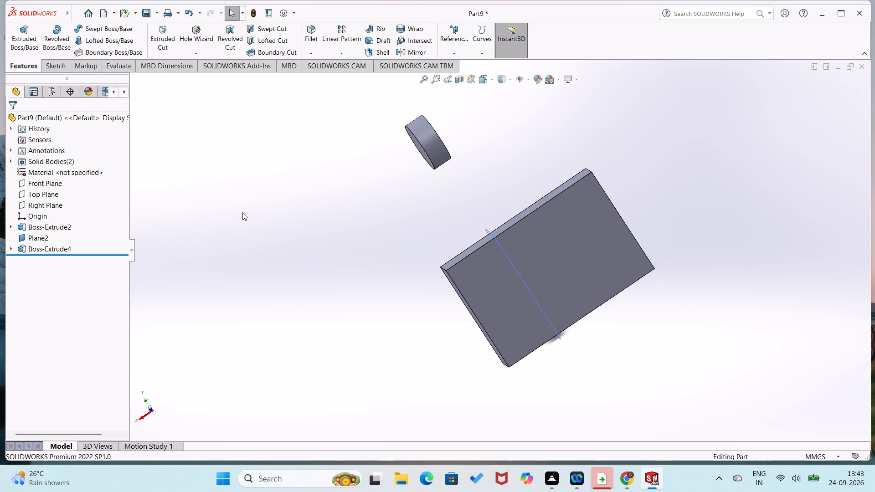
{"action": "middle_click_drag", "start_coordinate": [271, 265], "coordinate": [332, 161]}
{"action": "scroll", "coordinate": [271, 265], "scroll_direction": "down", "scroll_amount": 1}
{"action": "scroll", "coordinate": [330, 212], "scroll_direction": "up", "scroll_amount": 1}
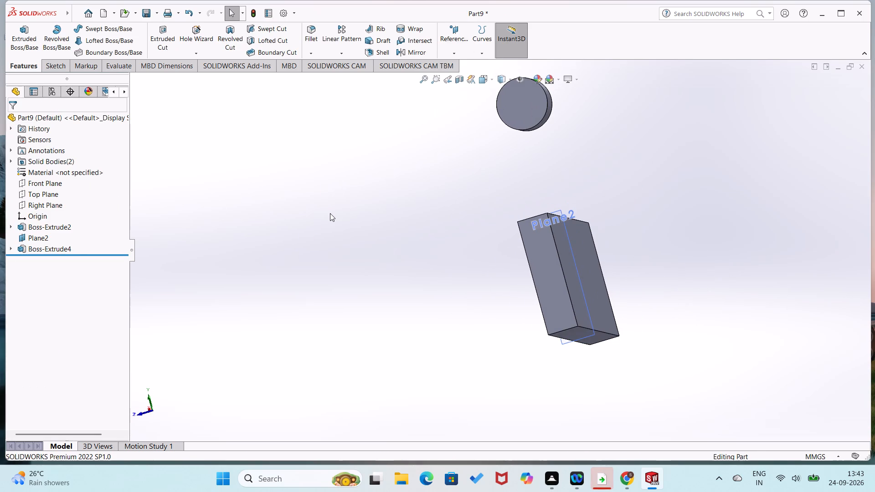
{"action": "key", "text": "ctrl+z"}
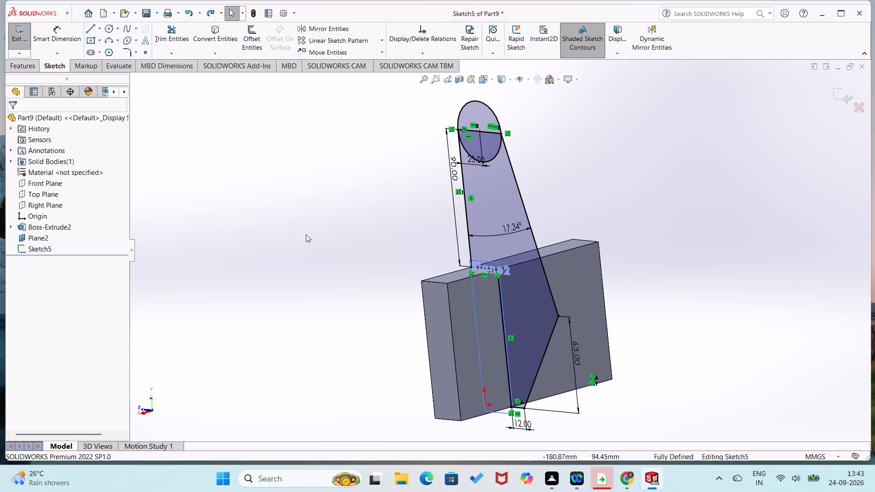
Start a new boss extrusion of the sketch using the arm region, the circle contour and the circle's upper half.
{"action": "left_click", "coordinate": [22, 64]}
{"action": "left_click", "coordinate": [20, 39]}
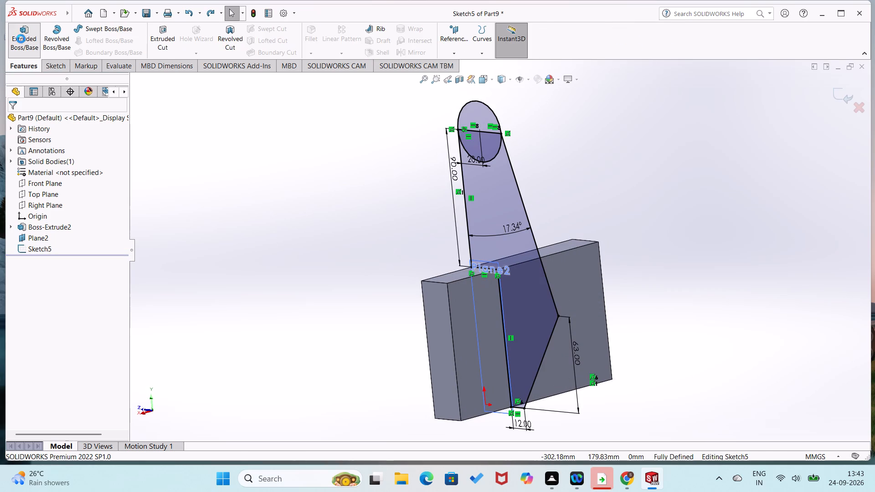
{"action": "left_click", "coordinate": [480, 218]}
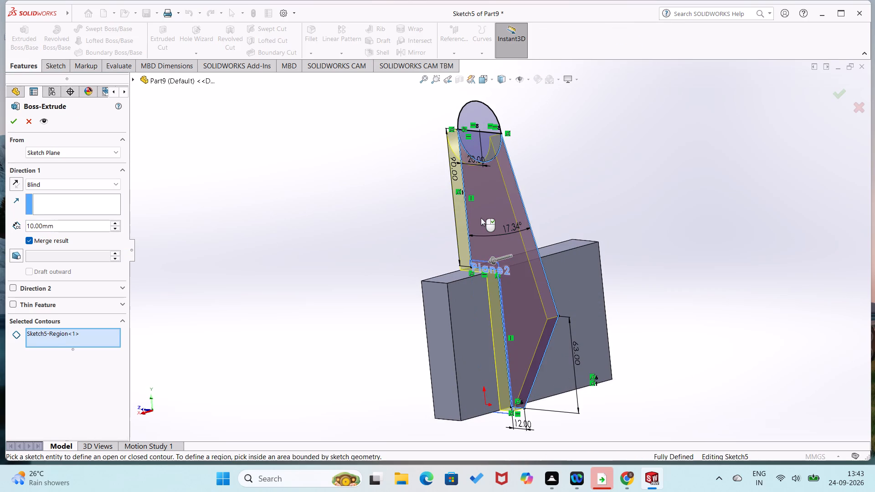
{"action": "left_click", "coordinate": [474, 130]}
{"action": "left_click", "coordinate": [481, 124]}
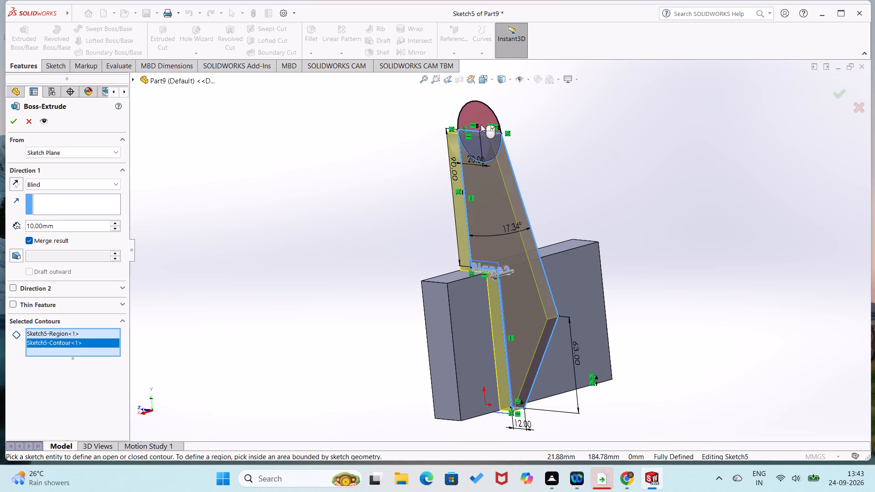
{"action": "middle_click_drag", "start_coordinate": [577, 177], "coordinate": [552, 189]}
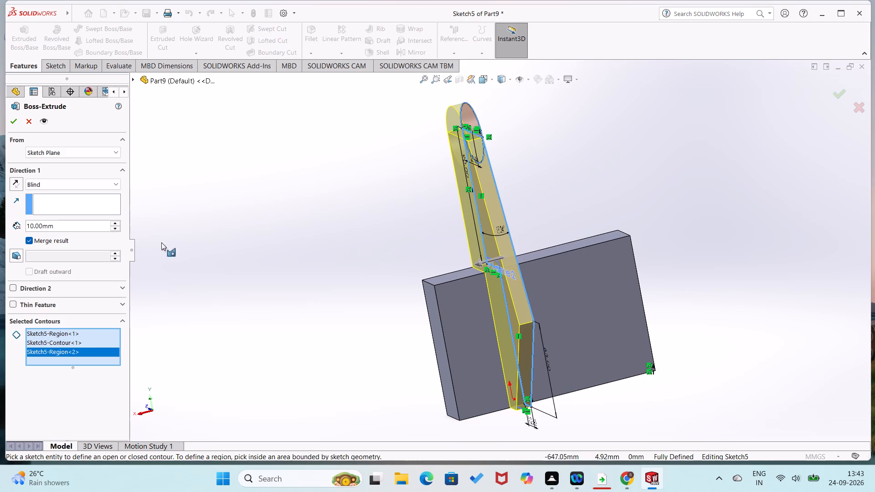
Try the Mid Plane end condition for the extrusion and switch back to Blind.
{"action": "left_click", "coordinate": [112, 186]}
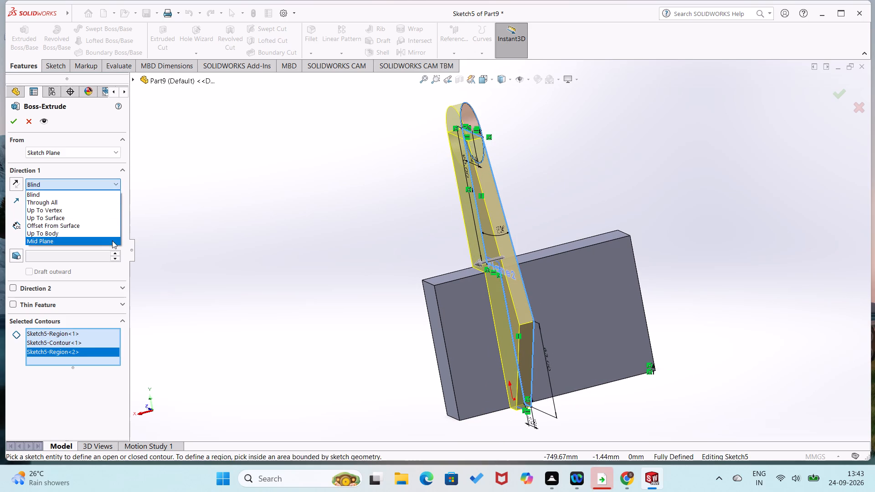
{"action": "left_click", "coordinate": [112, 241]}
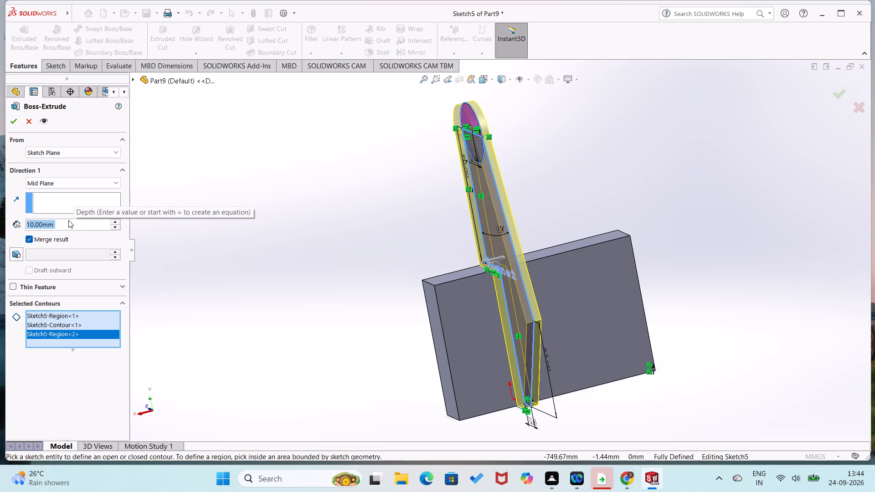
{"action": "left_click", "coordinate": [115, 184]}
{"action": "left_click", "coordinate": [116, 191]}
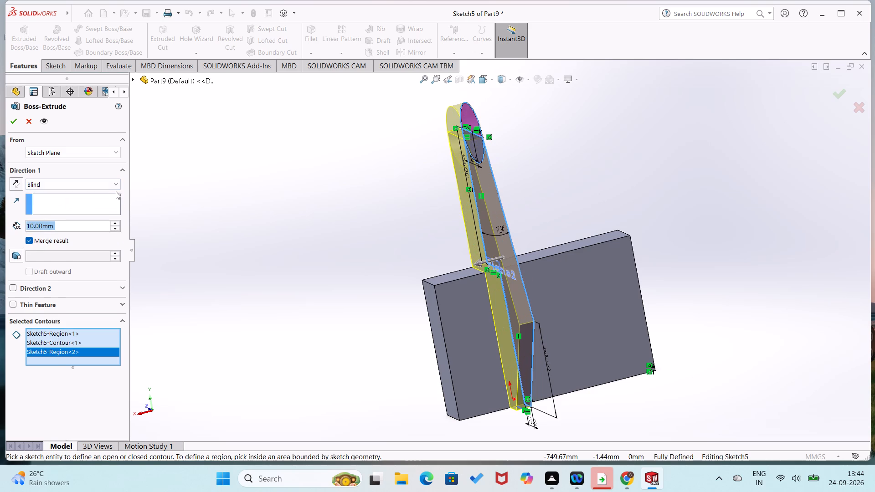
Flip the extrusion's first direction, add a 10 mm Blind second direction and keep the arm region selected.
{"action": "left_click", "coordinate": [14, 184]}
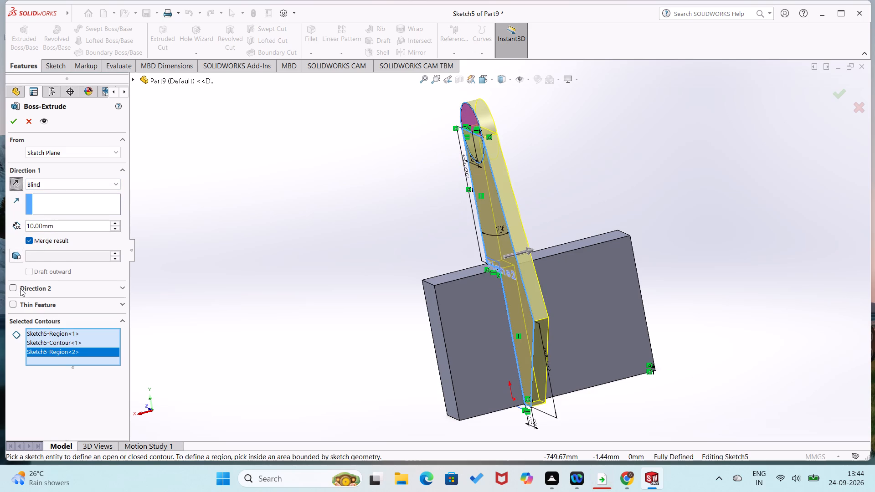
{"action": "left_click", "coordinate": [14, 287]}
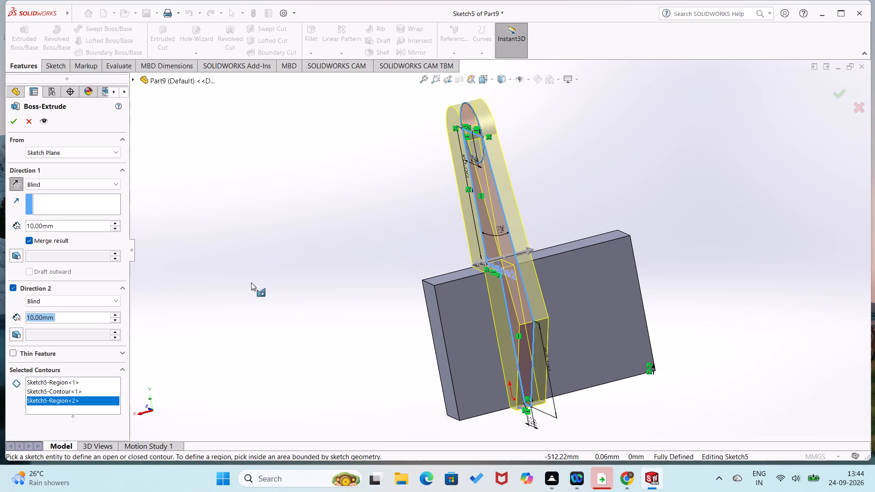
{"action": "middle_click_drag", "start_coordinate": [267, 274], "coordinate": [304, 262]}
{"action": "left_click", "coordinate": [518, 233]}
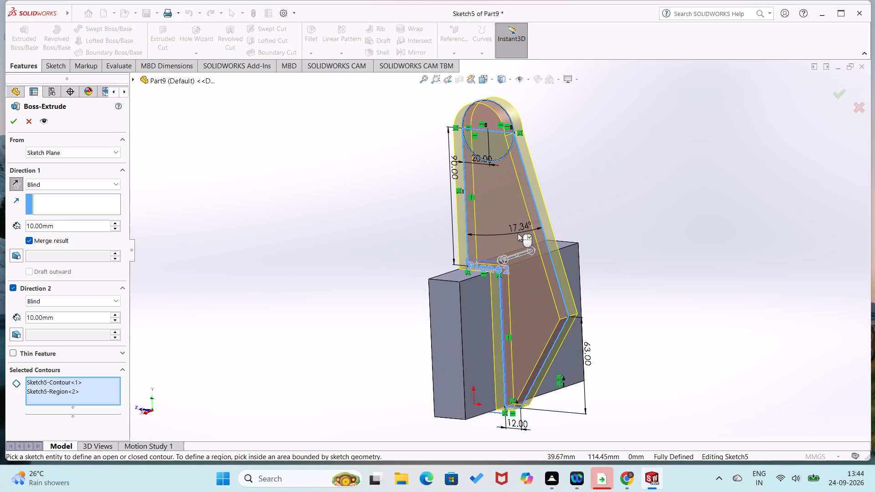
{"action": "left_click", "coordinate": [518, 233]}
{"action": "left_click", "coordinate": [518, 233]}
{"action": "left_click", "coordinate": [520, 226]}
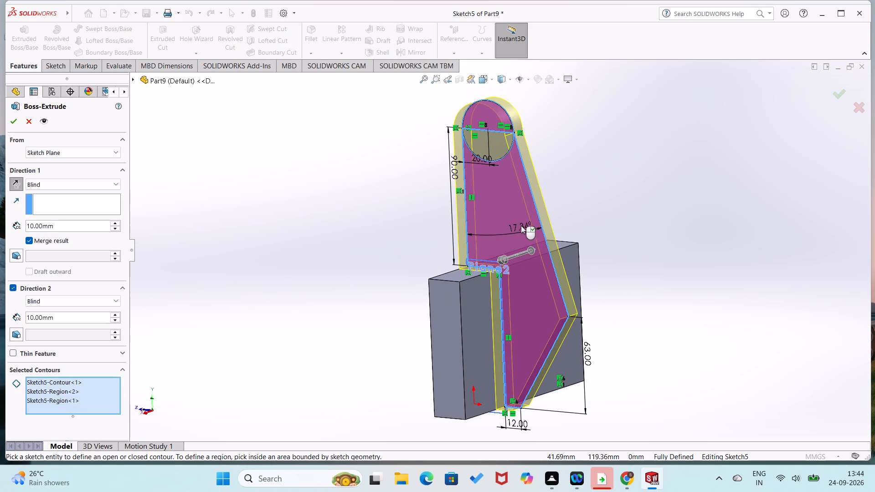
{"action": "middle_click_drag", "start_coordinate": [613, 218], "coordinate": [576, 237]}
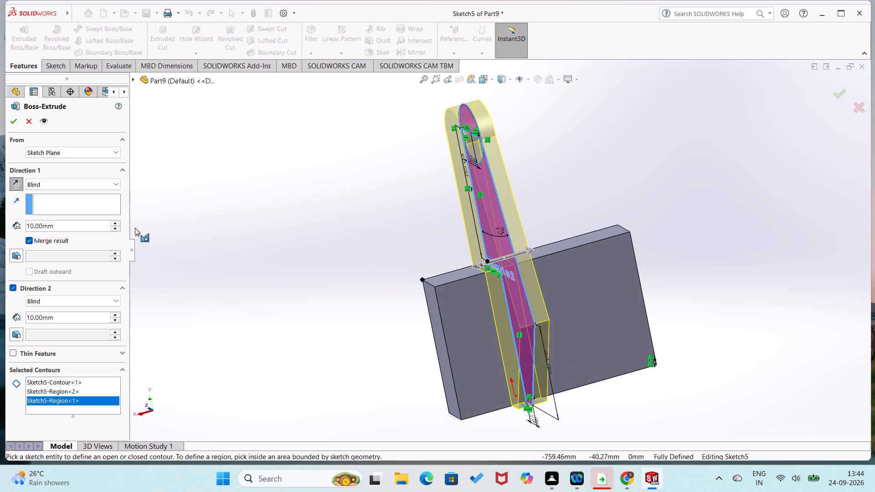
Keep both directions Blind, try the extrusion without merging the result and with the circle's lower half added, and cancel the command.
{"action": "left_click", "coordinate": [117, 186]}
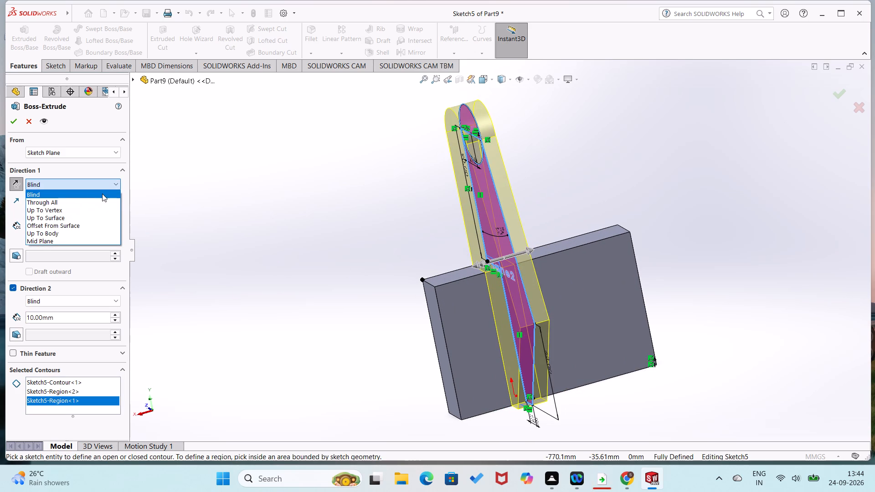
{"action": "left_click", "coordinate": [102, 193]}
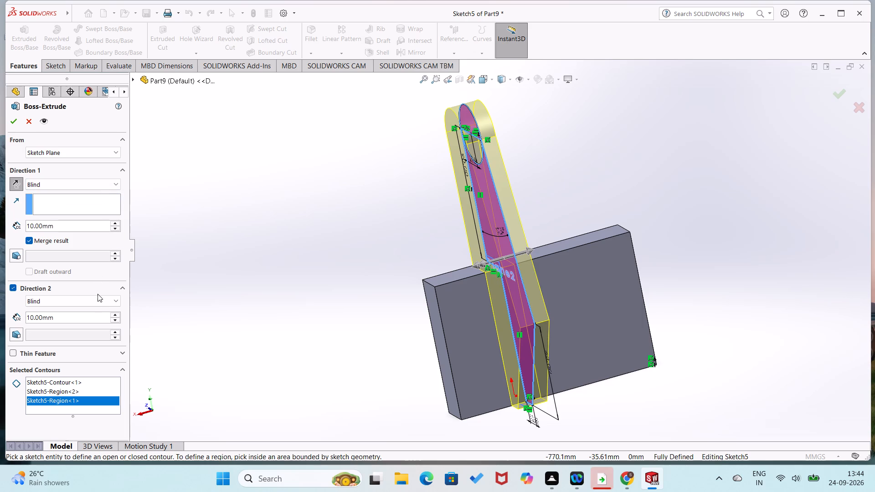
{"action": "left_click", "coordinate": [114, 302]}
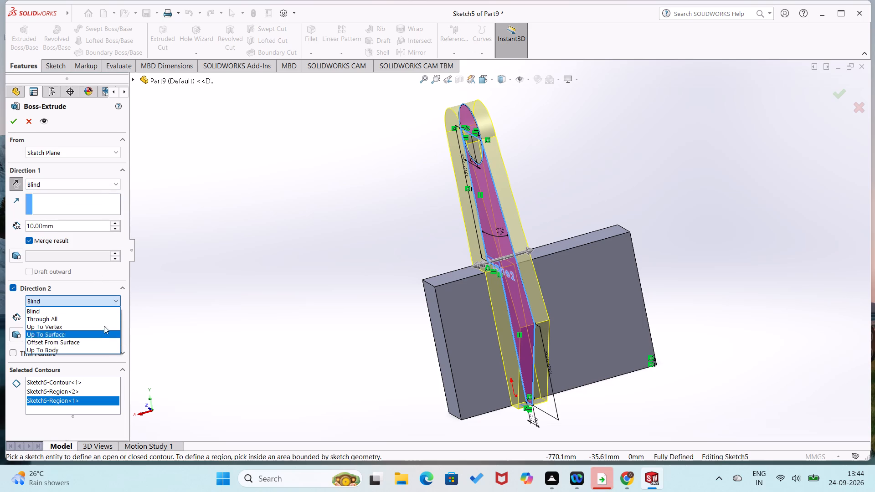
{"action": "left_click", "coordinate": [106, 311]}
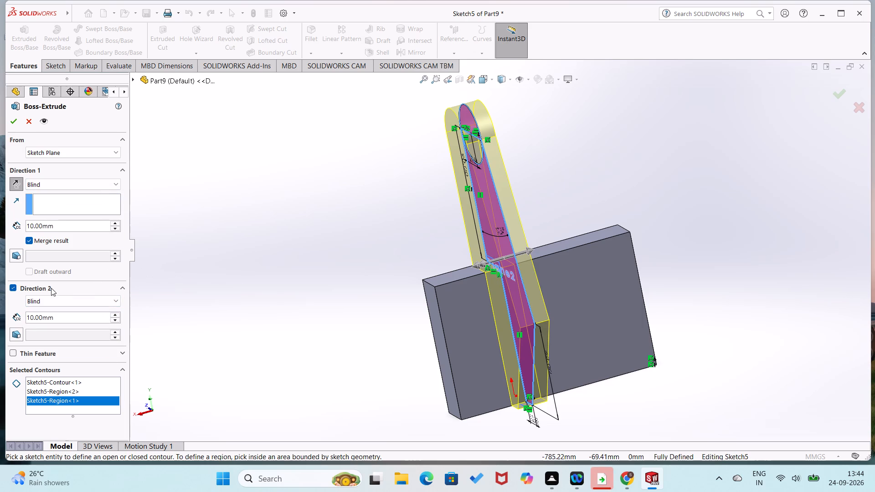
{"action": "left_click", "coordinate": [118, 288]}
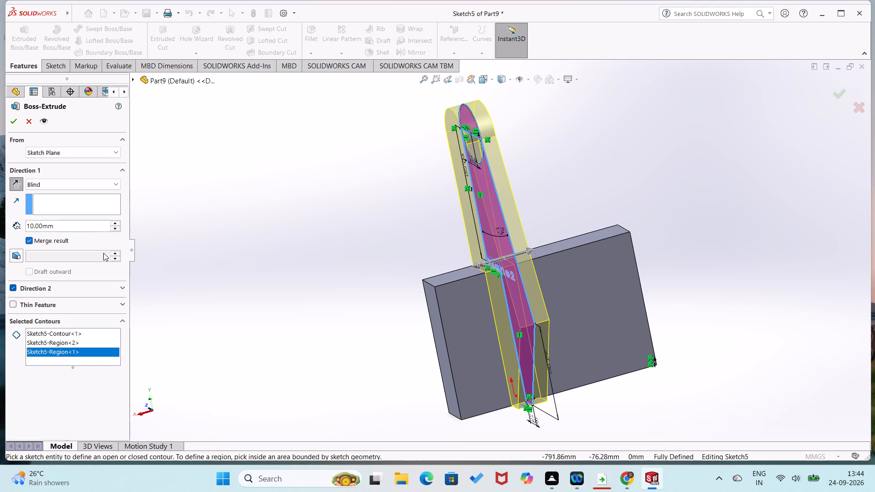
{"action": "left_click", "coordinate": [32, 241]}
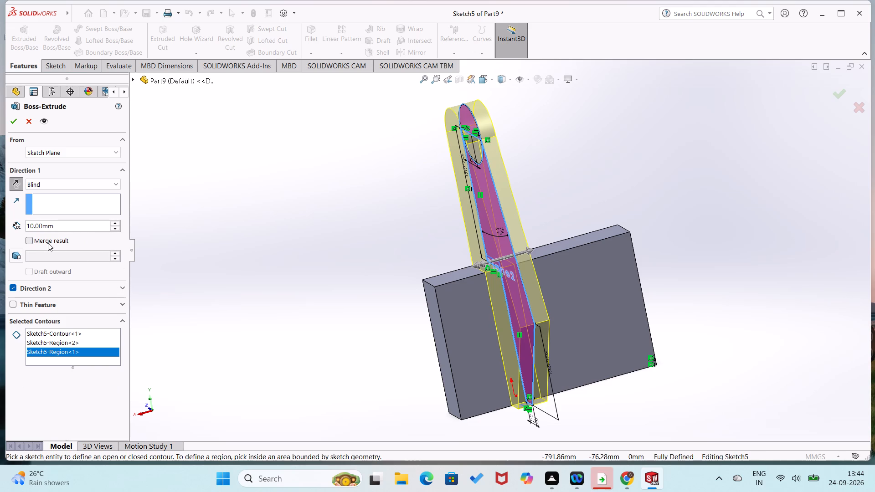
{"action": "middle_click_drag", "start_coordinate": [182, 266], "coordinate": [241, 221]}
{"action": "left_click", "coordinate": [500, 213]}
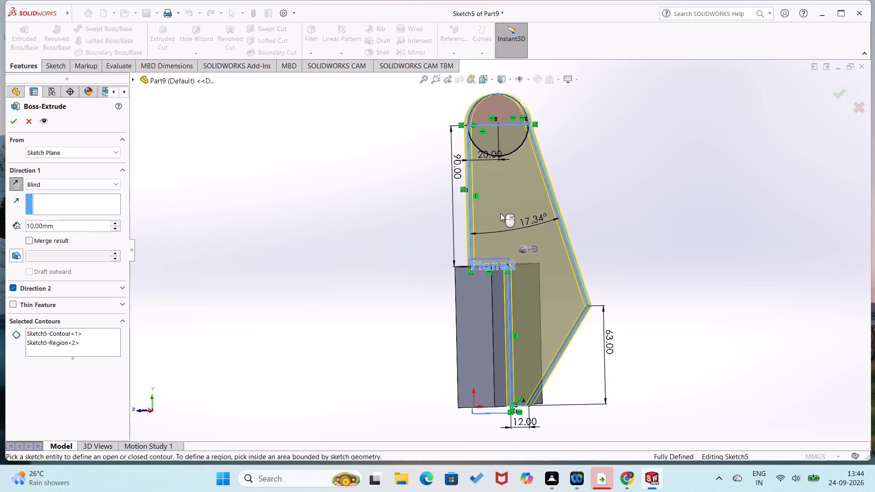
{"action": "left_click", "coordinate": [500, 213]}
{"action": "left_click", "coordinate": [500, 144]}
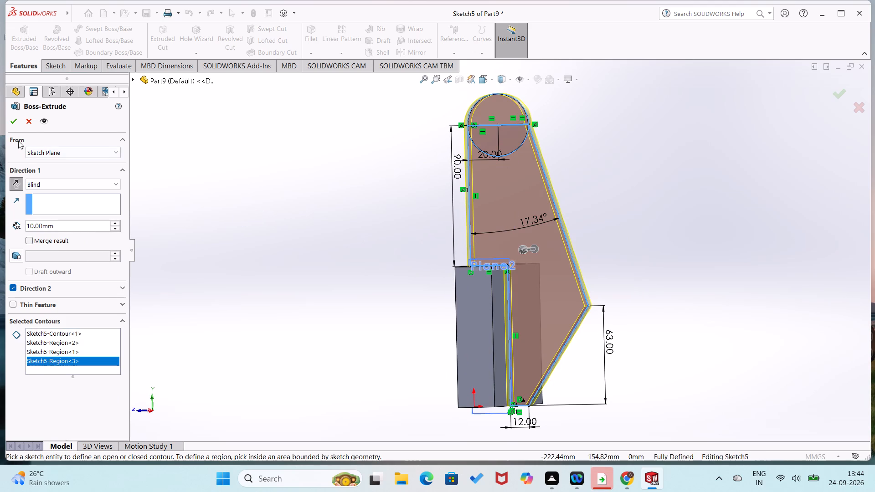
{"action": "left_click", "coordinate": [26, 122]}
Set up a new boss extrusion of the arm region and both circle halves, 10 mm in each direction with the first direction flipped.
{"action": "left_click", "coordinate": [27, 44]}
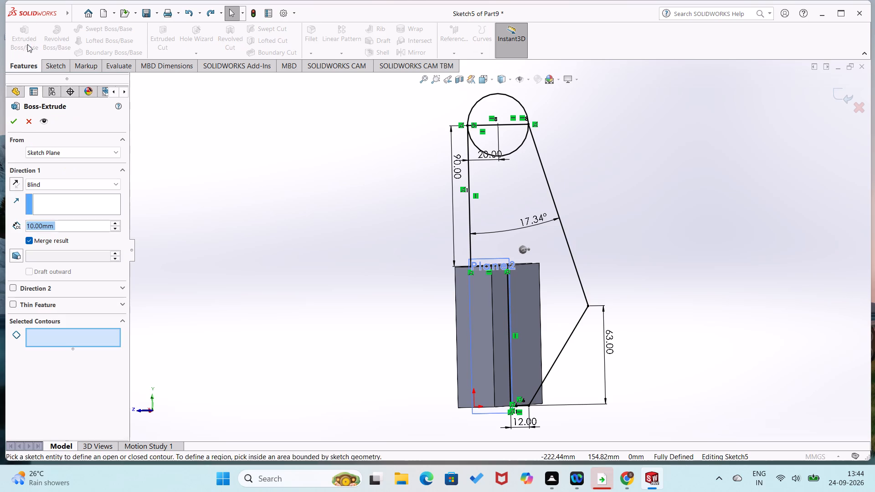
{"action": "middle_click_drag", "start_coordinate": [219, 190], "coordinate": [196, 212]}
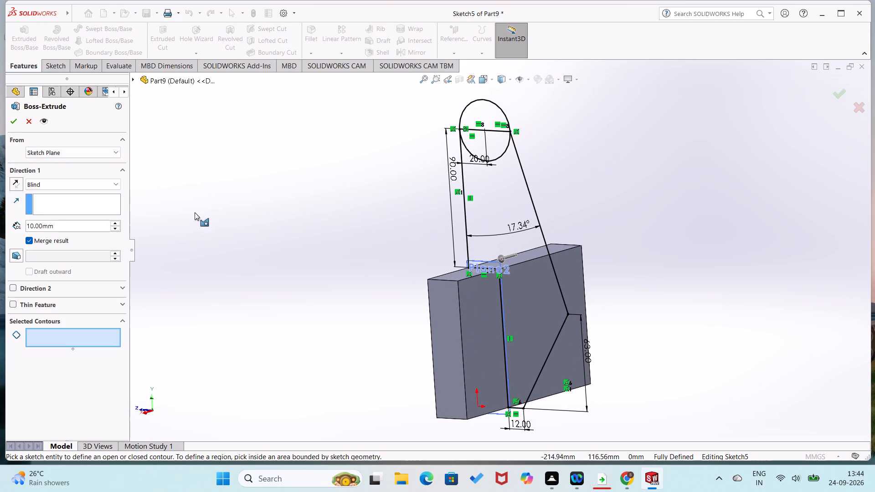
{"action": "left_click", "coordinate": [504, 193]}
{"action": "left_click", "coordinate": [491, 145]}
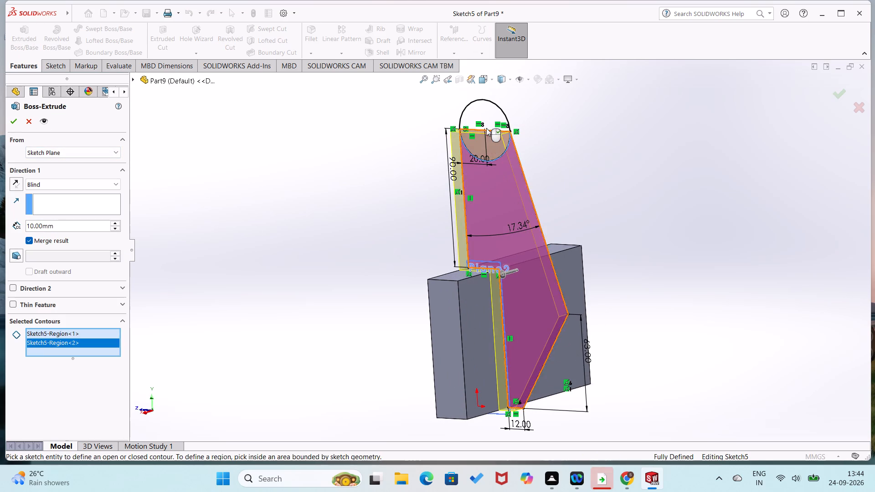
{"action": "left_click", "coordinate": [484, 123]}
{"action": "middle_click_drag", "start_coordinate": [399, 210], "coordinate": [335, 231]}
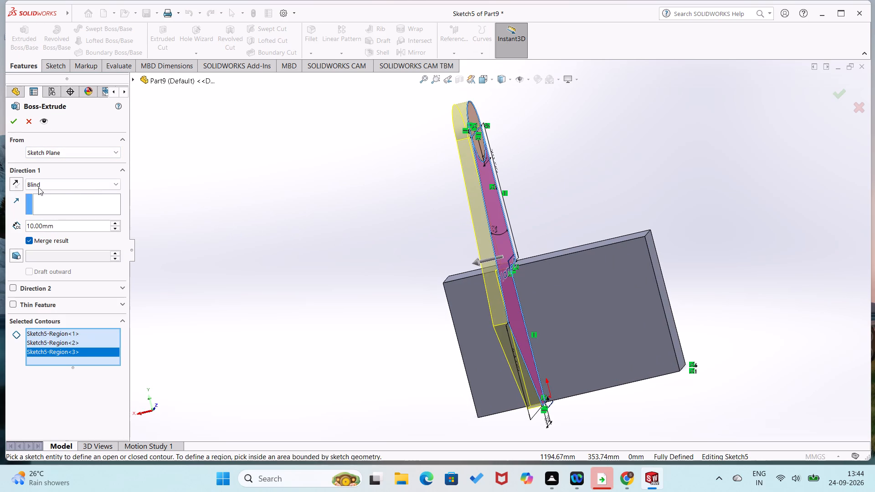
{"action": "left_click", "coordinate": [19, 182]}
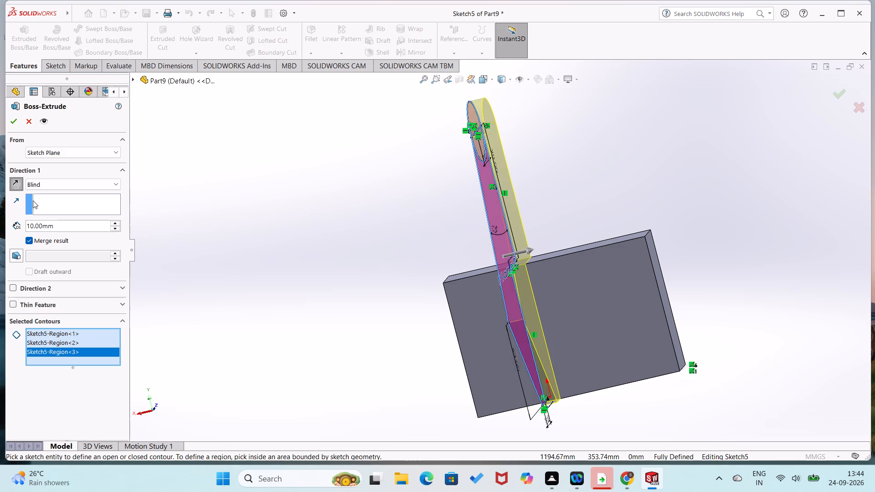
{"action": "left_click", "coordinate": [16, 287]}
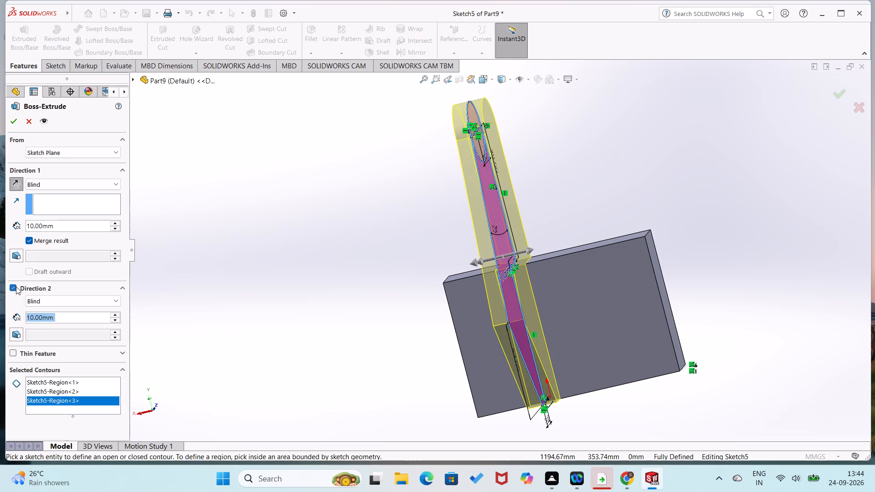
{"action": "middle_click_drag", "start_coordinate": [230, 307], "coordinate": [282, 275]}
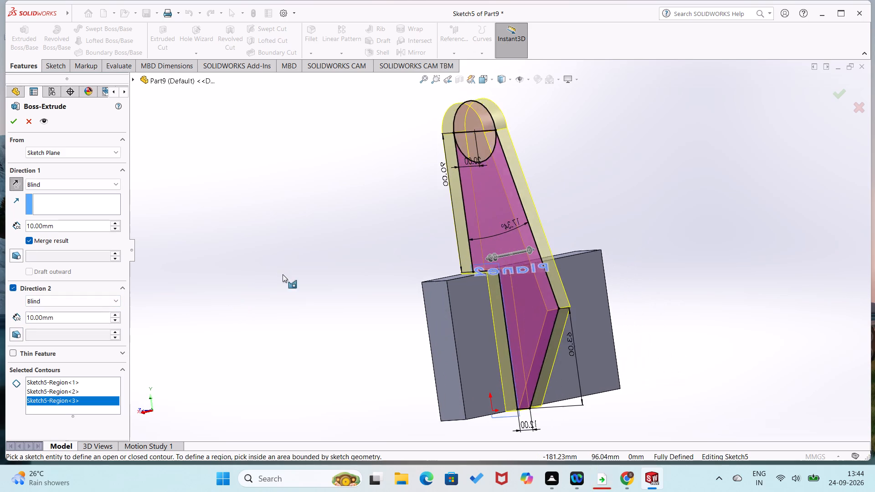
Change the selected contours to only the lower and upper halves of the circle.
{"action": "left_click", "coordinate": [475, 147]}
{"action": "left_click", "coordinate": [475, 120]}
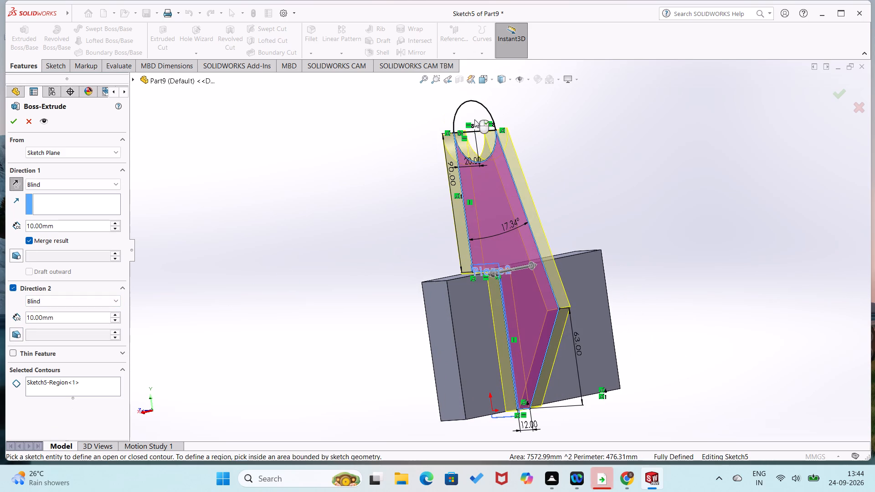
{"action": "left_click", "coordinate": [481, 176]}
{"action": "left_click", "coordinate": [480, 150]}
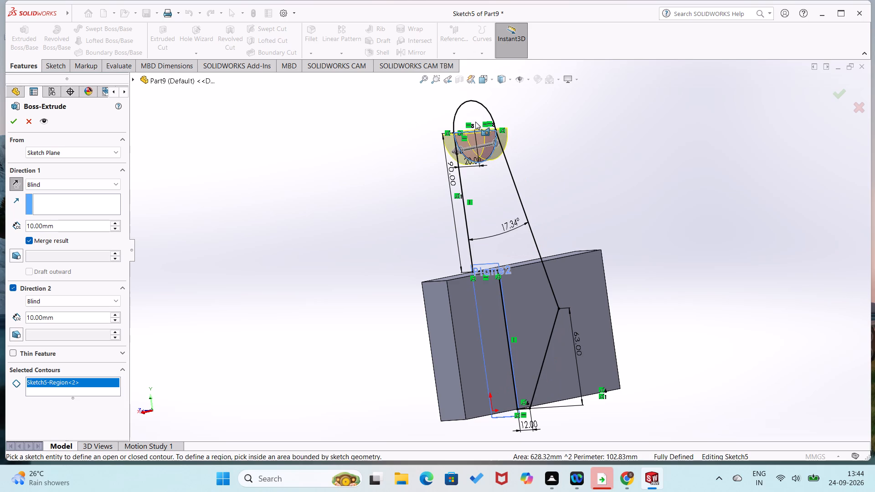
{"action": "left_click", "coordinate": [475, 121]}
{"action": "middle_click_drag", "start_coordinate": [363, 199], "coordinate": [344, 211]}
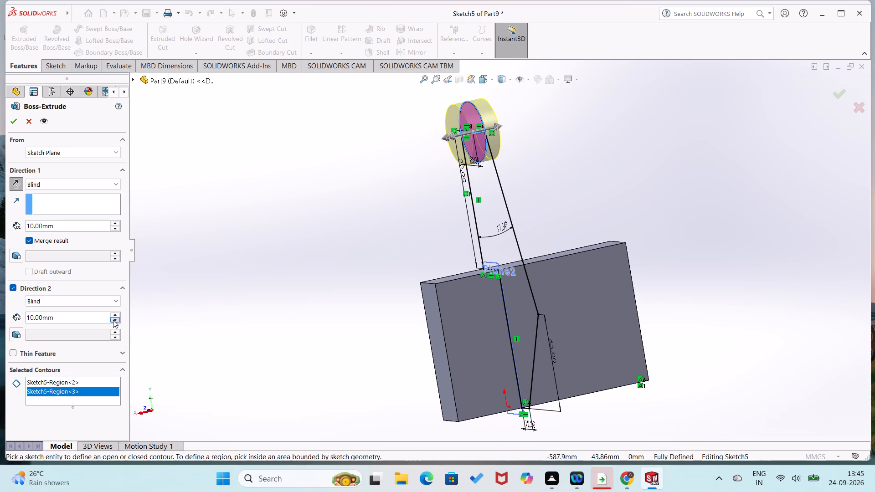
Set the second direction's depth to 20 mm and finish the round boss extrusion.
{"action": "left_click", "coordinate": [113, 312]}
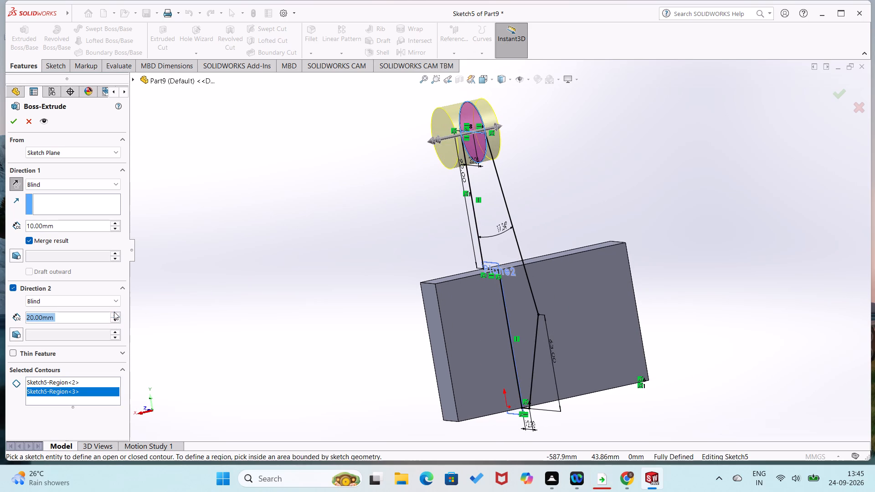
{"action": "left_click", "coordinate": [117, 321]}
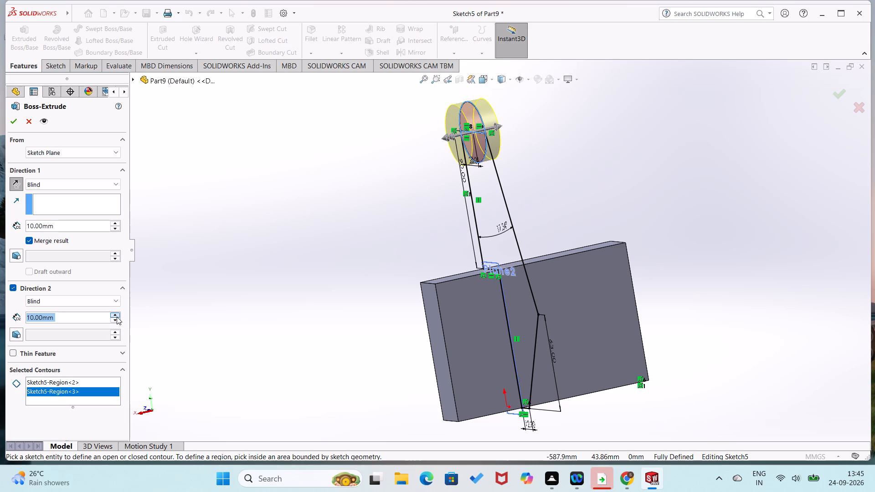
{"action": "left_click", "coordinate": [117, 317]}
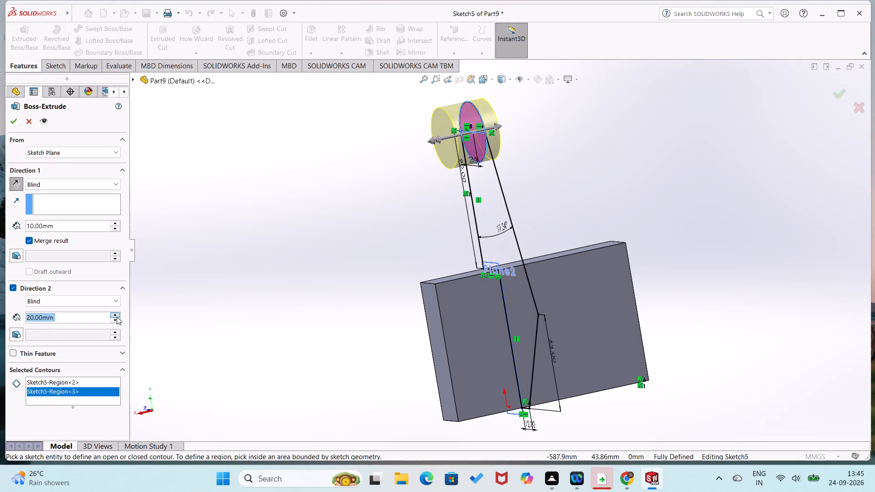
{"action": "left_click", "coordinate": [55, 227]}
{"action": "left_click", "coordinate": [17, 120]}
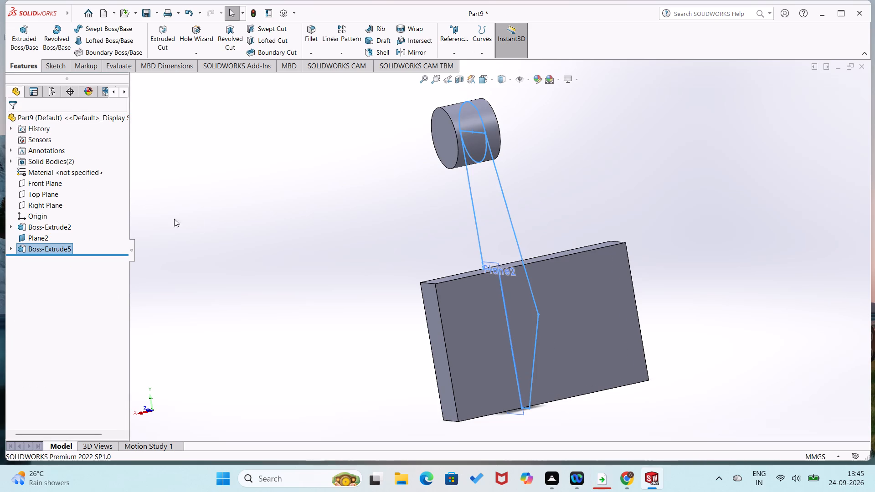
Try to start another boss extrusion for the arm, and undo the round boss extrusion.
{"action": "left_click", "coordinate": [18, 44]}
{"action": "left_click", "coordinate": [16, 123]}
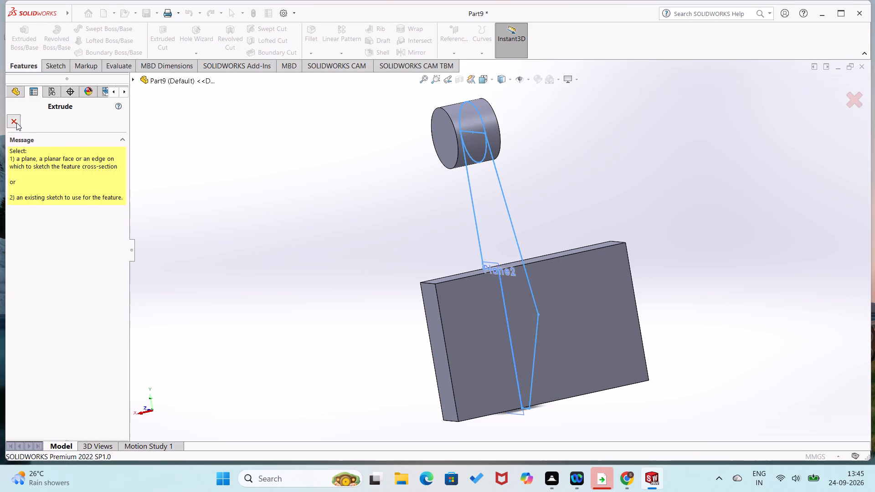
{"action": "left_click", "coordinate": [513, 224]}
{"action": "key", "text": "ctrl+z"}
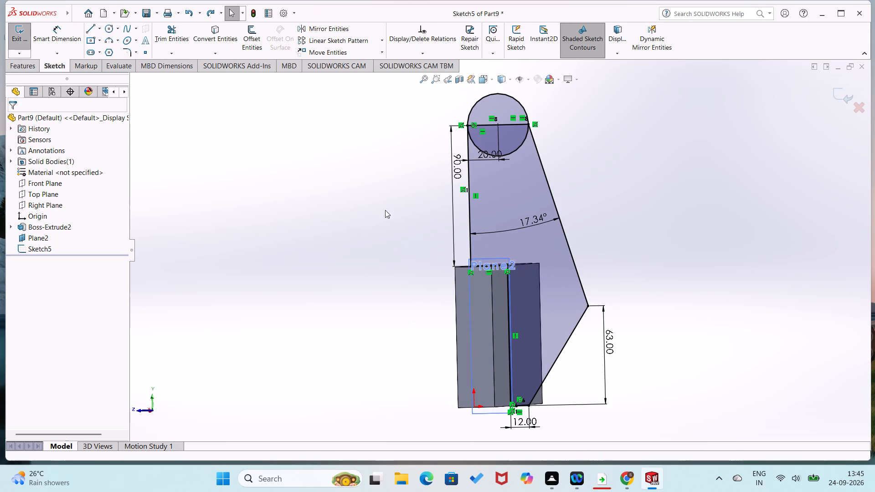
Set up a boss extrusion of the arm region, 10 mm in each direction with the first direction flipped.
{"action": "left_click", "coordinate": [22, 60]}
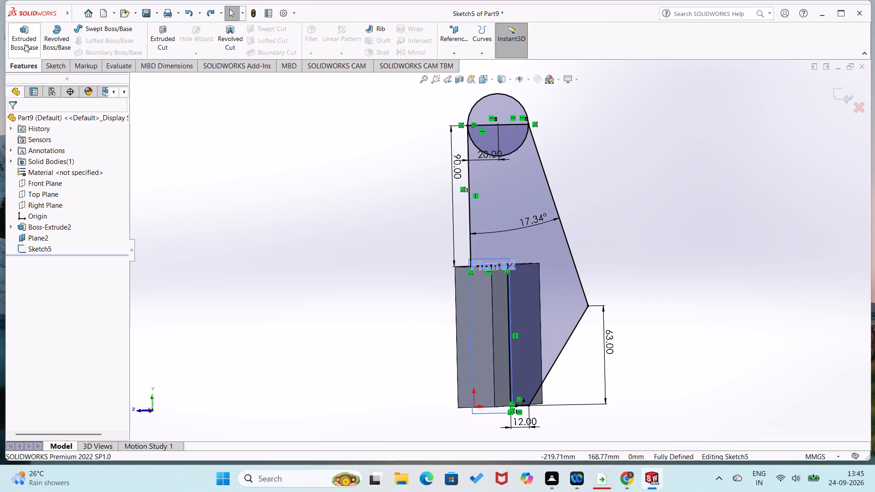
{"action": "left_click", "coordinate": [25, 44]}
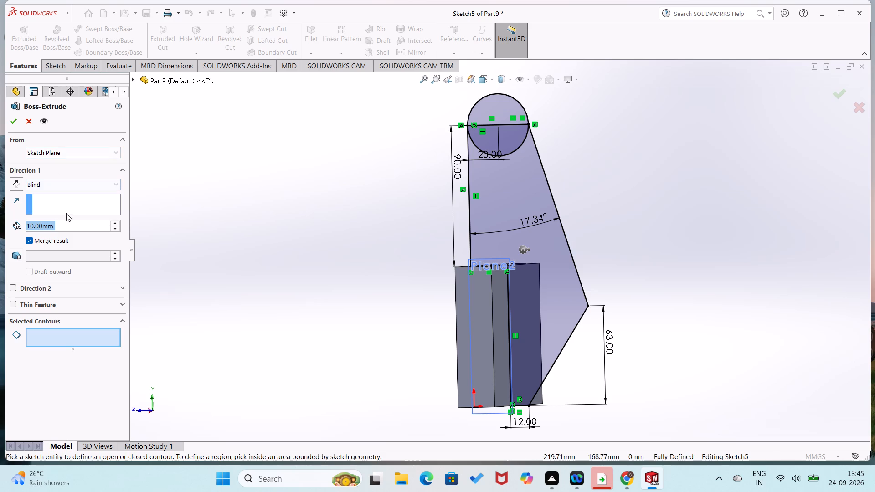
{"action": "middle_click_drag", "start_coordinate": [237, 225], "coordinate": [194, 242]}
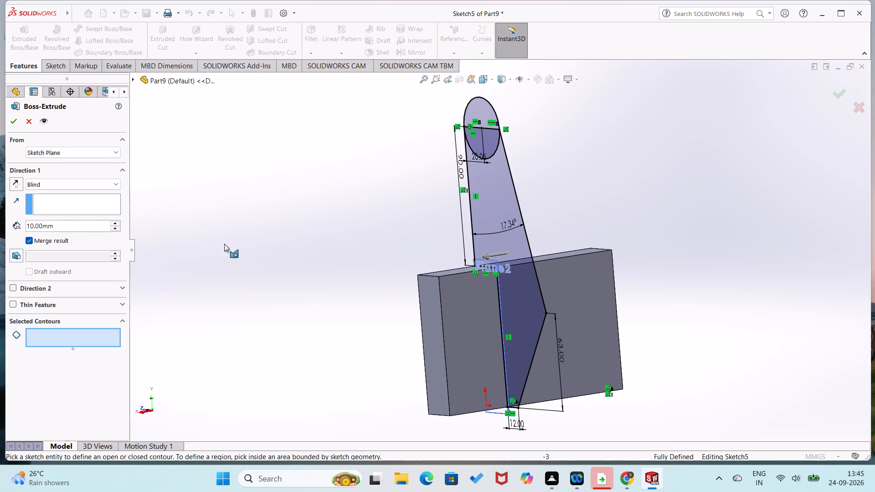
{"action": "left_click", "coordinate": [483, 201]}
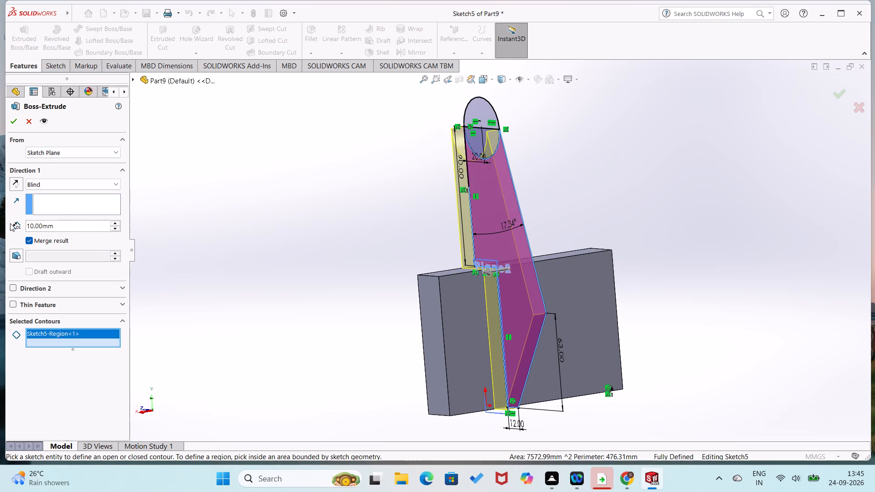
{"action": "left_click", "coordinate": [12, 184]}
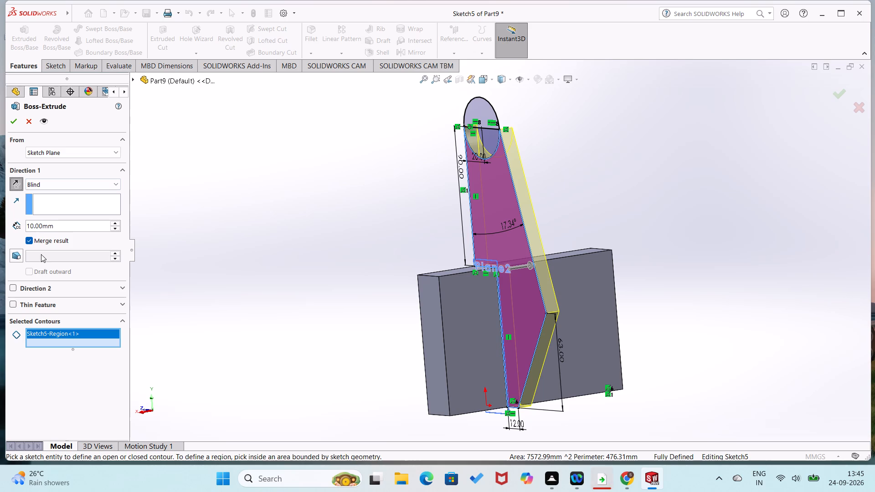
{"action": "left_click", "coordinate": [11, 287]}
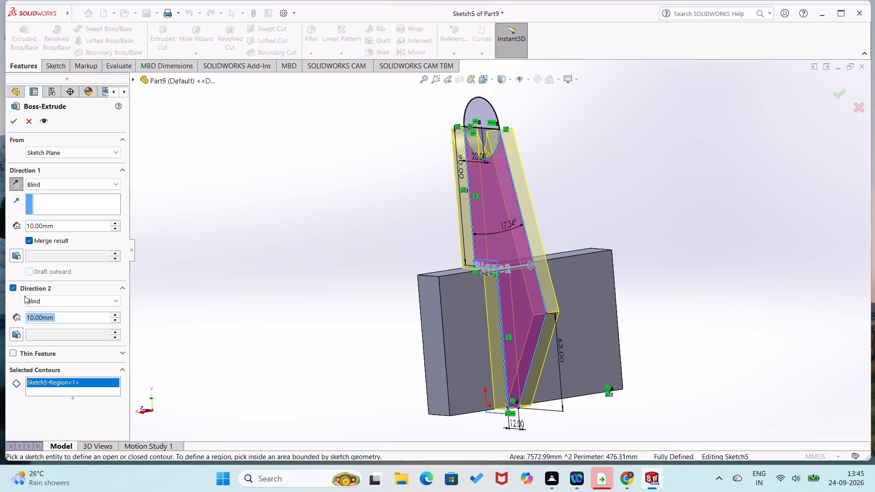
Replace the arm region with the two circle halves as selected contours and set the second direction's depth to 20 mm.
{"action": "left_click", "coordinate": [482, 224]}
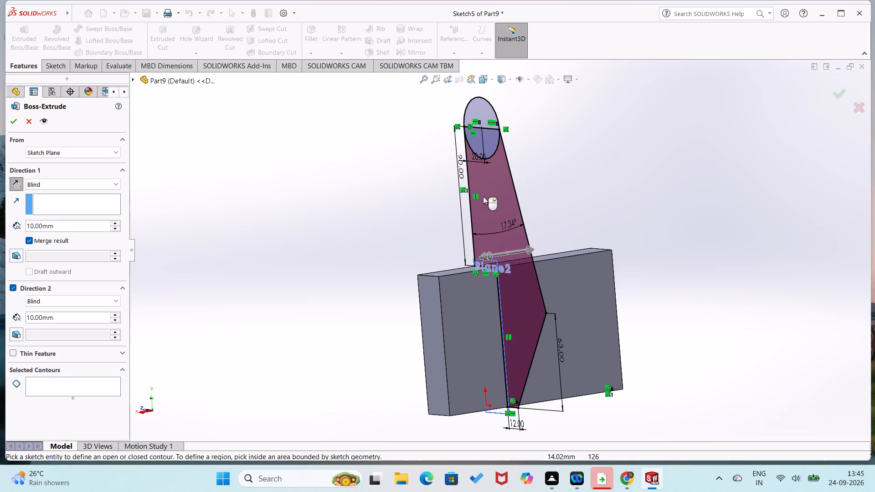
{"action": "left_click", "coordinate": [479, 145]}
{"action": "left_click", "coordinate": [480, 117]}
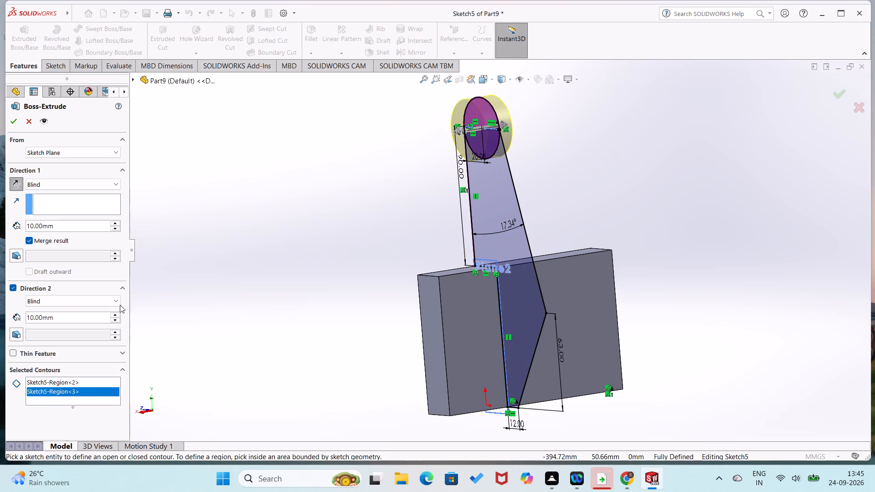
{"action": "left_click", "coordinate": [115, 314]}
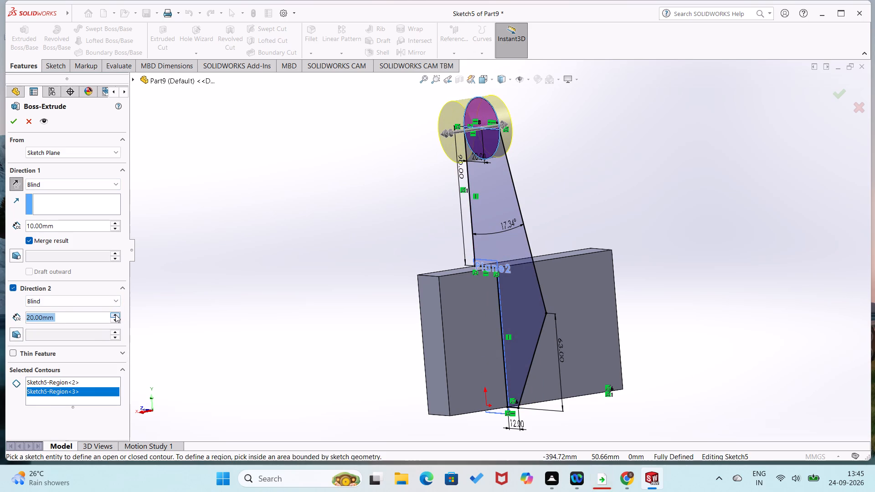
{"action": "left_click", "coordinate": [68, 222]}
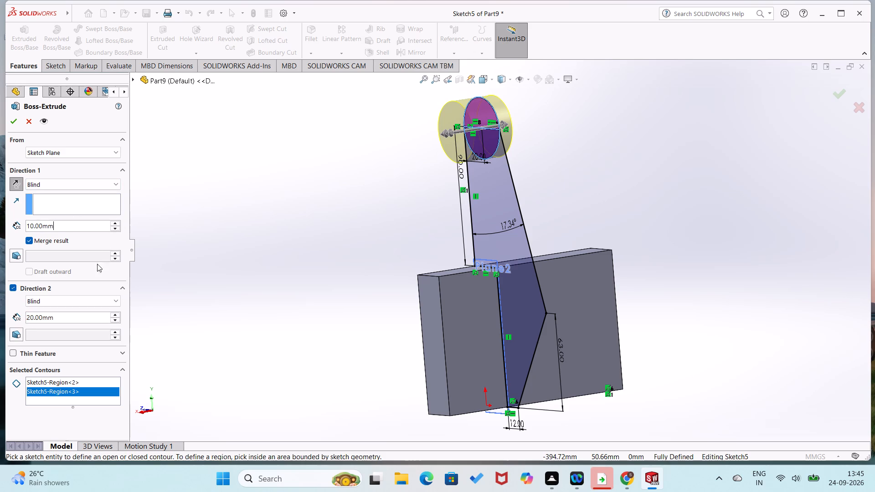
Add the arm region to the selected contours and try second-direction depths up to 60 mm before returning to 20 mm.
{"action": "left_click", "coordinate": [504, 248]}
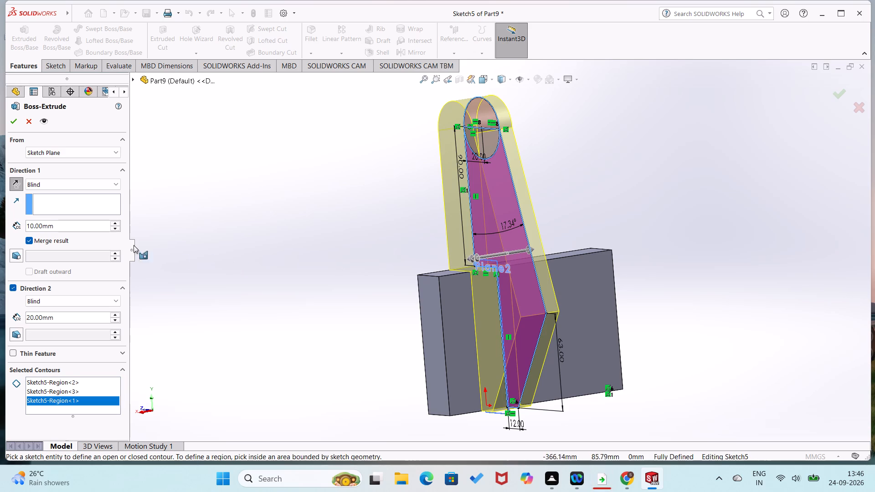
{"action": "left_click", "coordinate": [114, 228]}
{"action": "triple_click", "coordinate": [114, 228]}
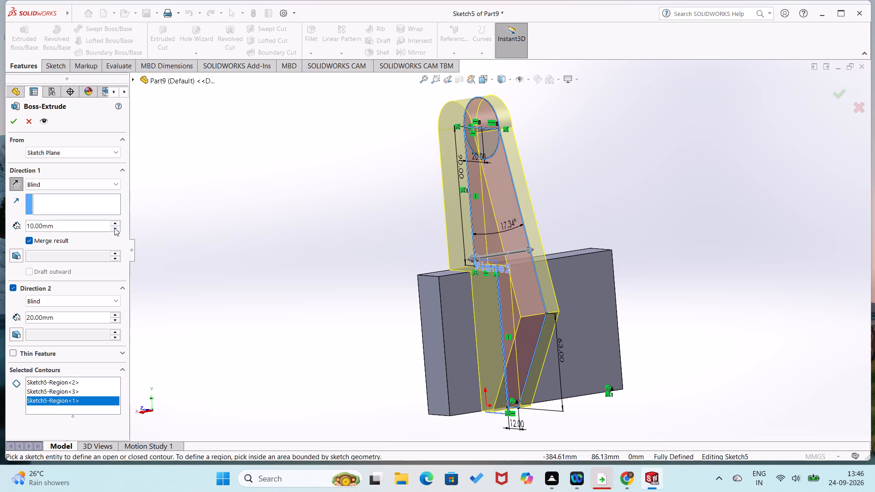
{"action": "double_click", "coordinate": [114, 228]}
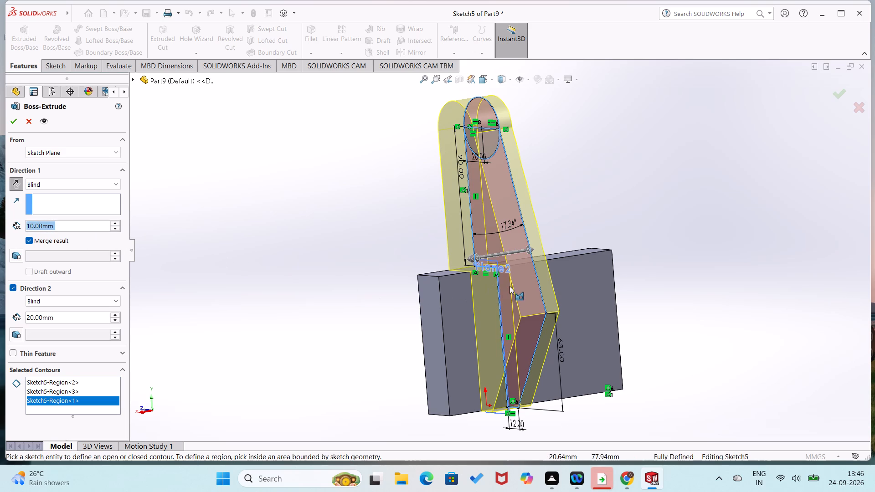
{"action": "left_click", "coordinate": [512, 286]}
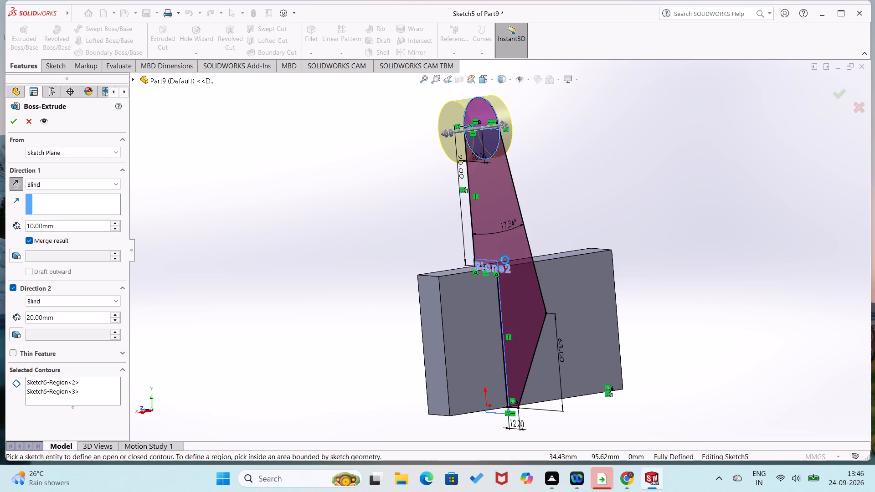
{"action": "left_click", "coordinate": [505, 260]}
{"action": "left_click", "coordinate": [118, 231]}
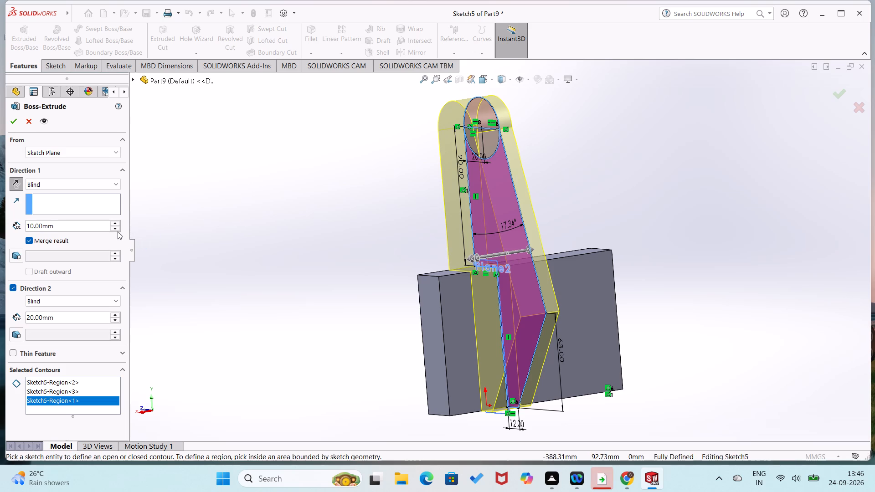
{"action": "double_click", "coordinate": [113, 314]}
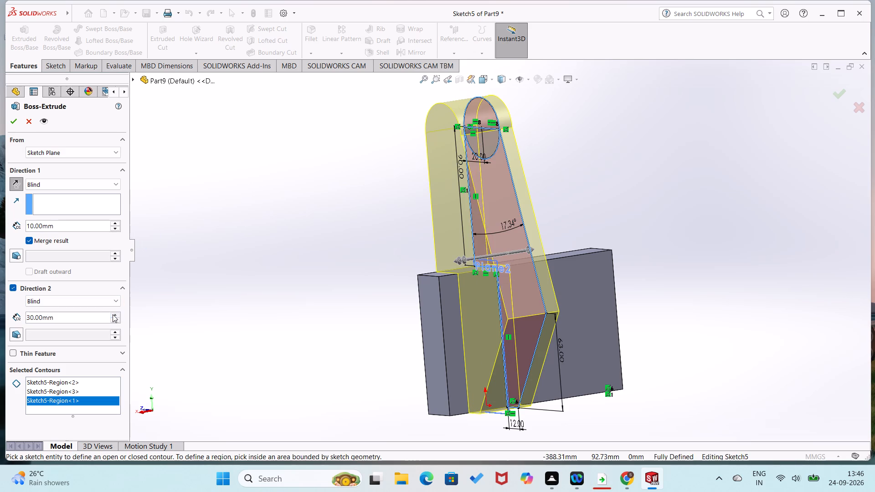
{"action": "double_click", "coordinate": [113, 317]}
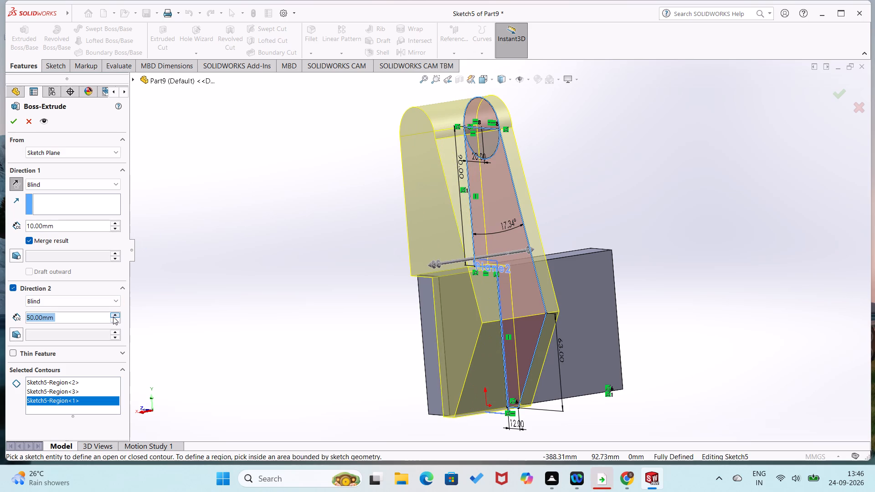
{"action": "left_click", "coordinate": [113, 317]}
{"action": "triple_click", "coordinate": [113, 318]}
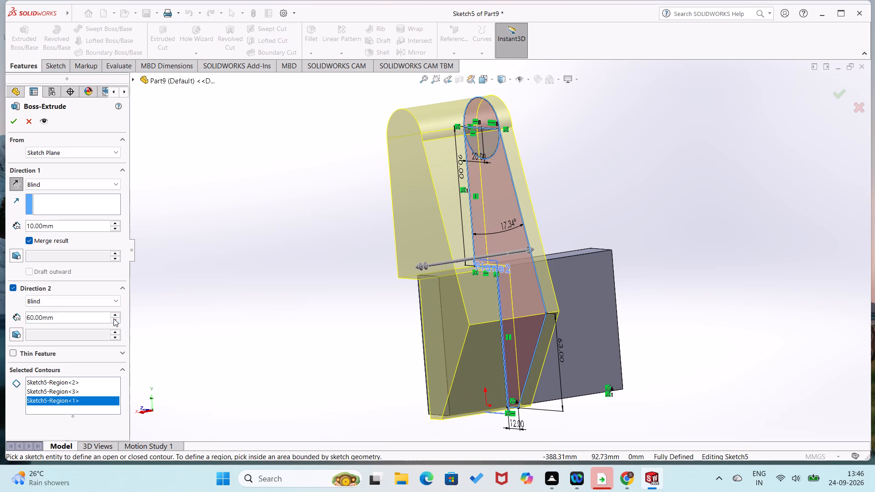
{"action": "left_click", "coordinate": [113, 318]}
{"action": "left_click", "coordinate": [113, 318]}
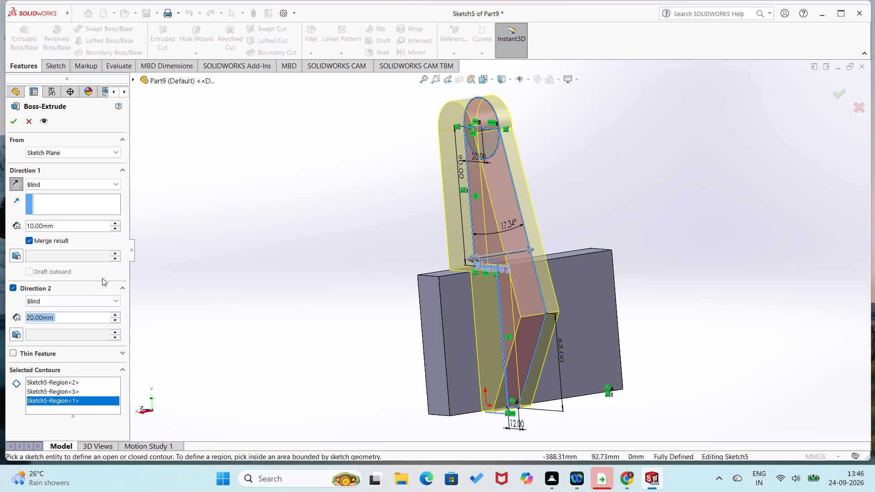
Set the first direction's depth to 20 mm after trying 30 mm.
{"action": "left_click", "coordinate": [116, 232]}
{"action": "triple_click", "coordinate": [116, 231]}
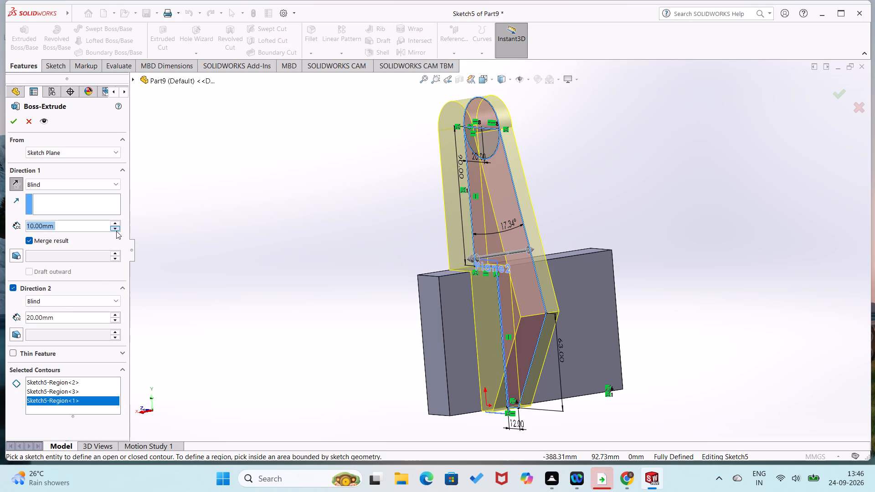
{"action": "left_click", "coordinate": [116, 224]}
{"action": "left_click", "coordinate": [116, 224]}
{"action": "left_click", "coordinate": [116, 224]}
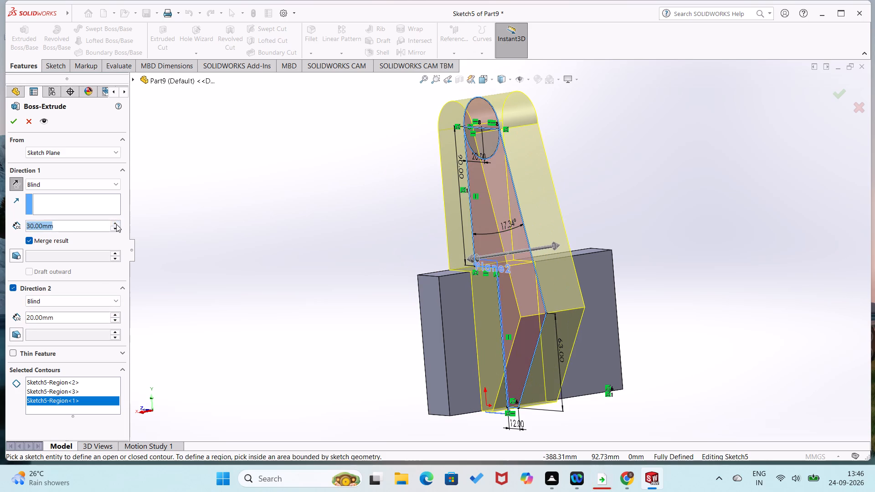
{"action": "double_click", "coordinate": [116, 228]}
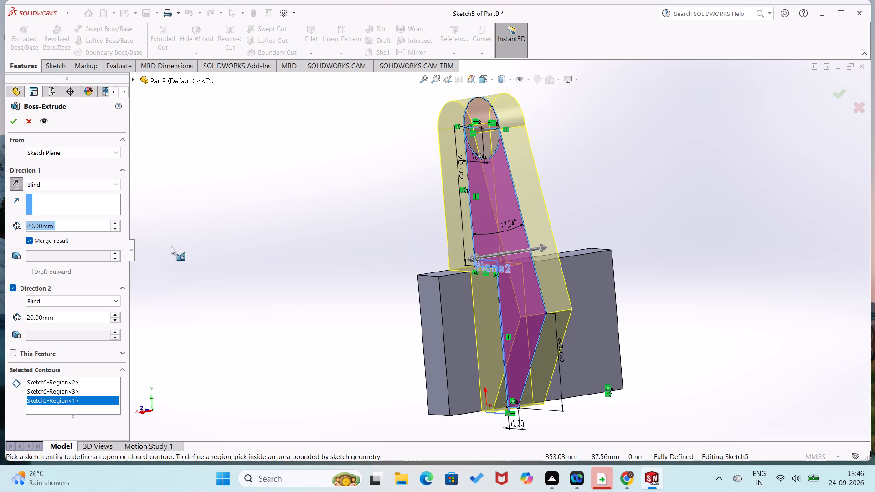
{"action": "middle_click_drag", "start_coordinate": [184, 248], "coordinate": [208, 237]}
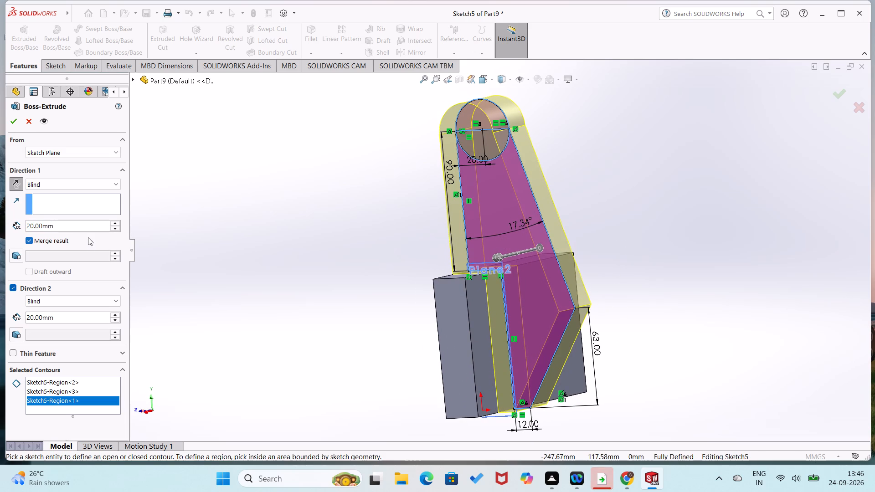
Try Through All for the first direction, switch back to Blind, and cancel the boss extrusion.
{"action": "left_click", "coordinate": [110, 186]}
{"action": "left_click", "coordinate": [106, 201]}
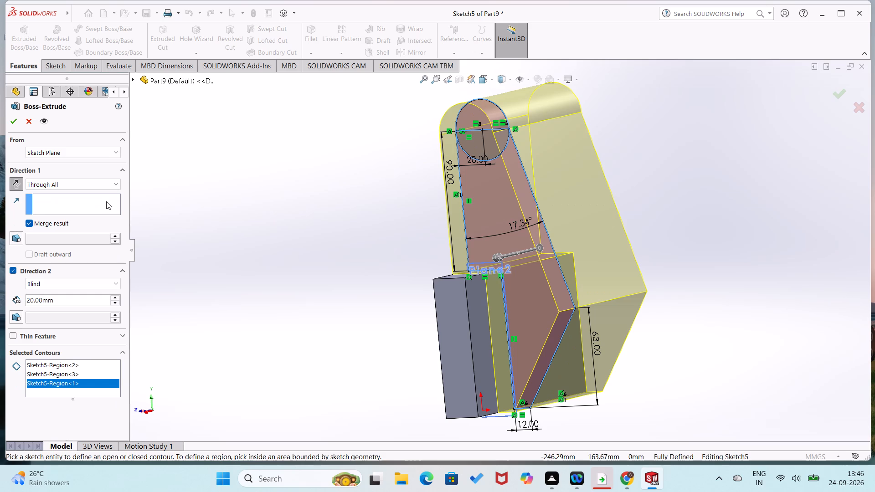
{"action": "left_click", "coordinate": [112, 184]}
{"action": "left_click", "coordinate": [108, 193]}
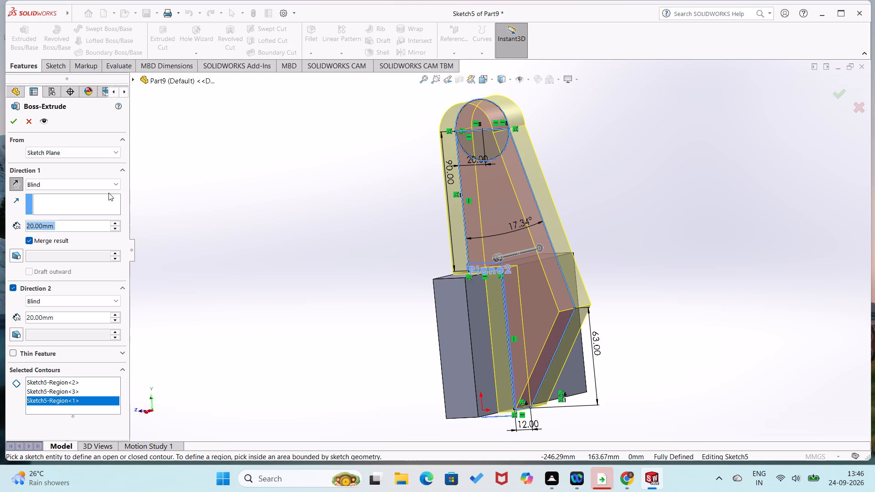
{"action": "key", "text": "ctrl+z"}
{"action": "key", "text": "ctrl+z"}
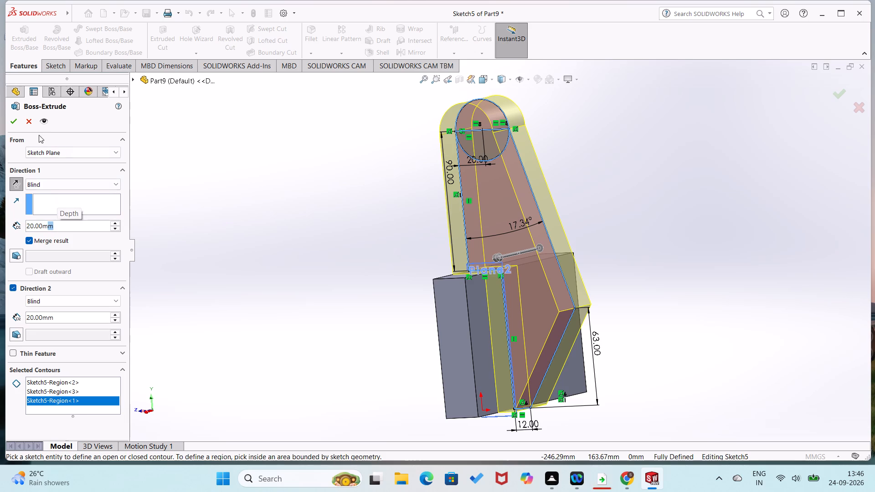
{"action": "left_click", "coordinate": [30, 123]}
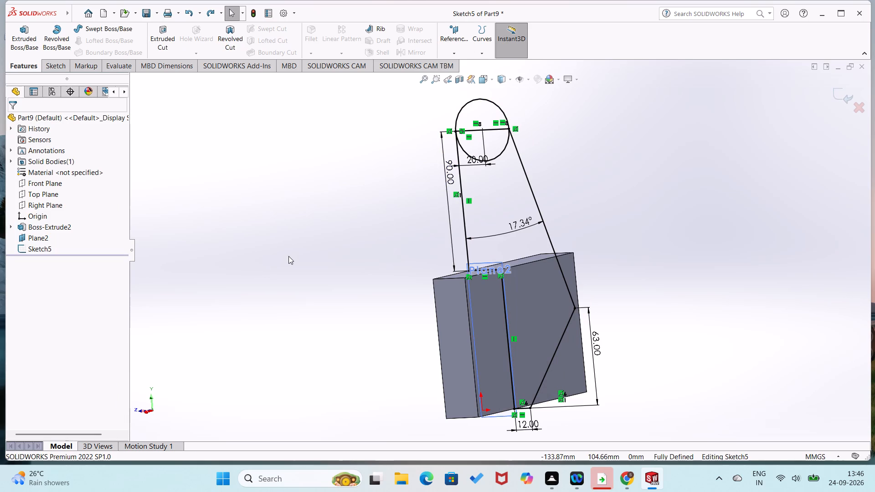
Trim away the circle's upper half and the horizontal line across its diameter, leaving the lower arc on the arm profile.
{"action": "key", "text": "ctrl+8"}
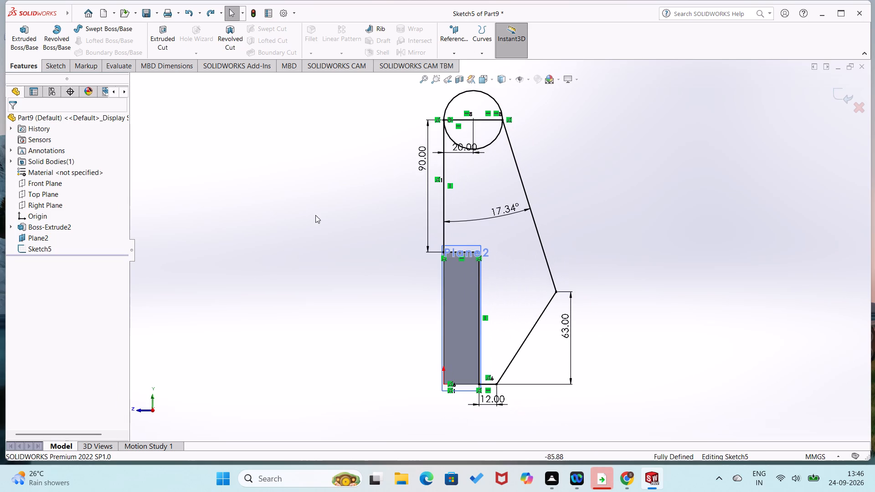
{"action": "left_click", "coordinate": [50, 64]}
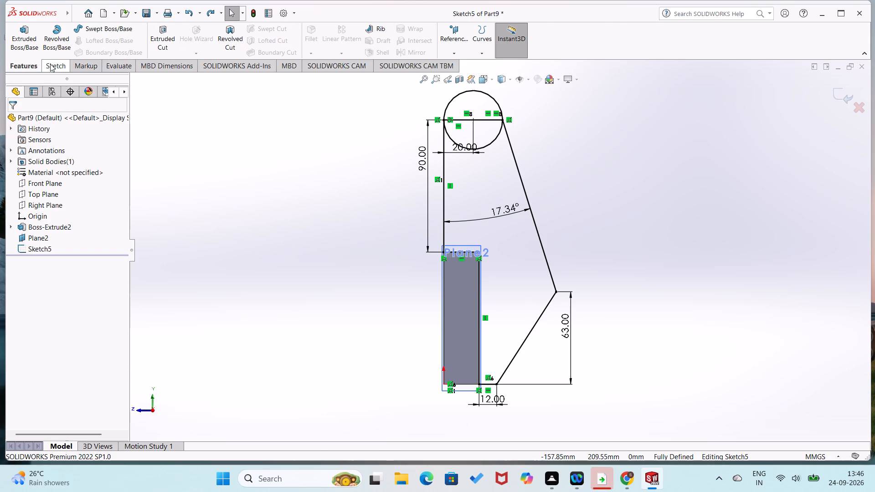
{"action": "left_click", "coordinate": [167, 31]}
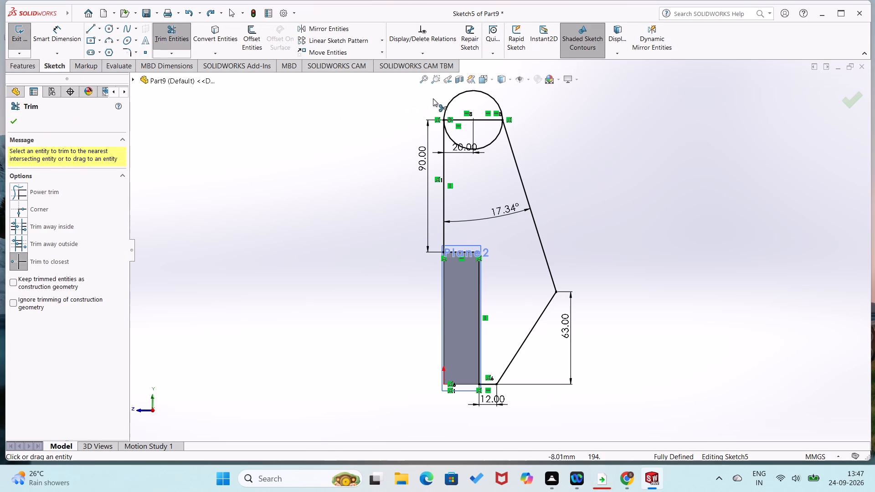
{"action": "left_click", "coordinate": [448, 103]}
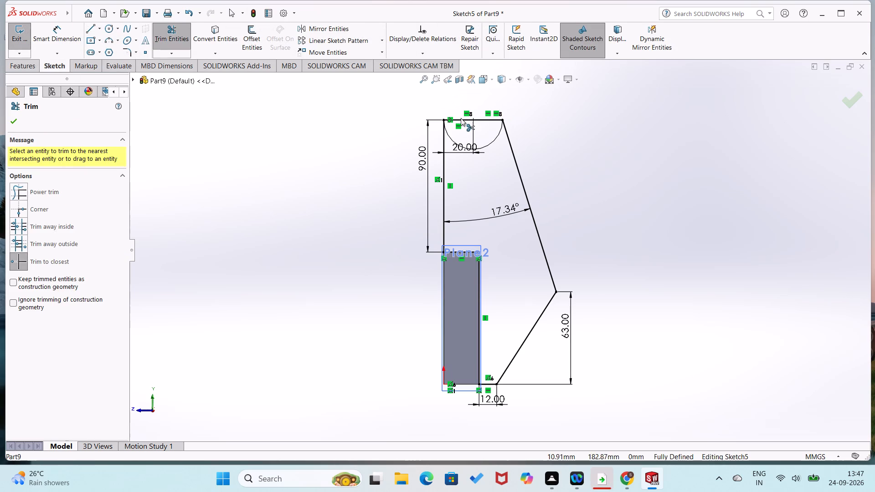
{"action": "left_click", "coordinate": [463, 122]}
{"action": "left_click", "coordinate": [479, 118]}
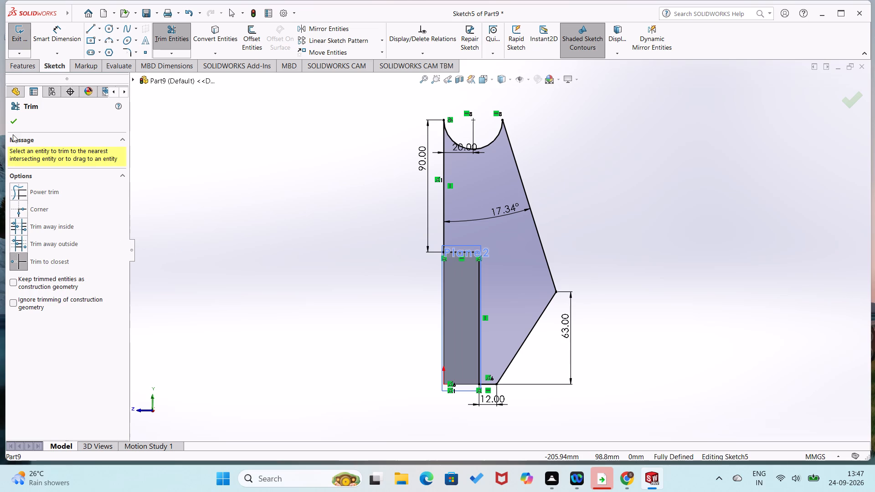
{"action": "left_click", "coordinate": [13, 122]}
Extrude the trimmed arm profile 10 mm as a blind boss in the reversed direction, merged with the block.
{"action": "left_click", "coordinate": [24, 70]}
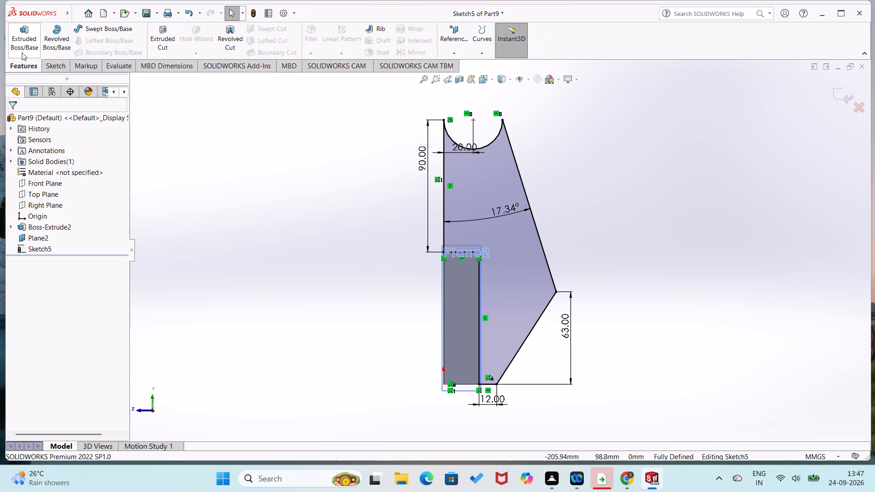
{"action": "left_click", "coordinate": [22, 49]}
{"action": "scroll", "coordinate": [185, 197], "scroll_direction": "down", "scroll_amount": 1}
{"action": "middle_click_drag", "start_coordinate": [221, 226], "coordinate": [148, 249]}
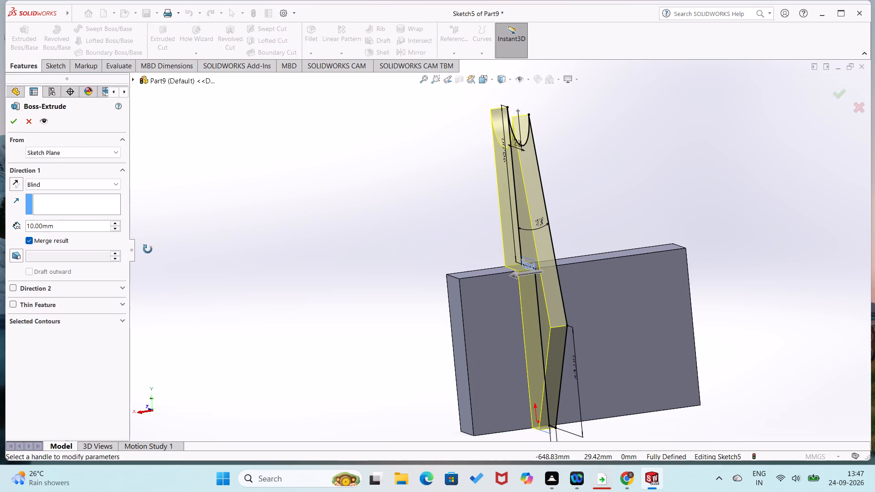
{"action": "middle_click_drag", "start_coordinate": [148, 249], "coordinate": [147, 250]}
{"action": "left_click", "coordinate": [16, 180]}
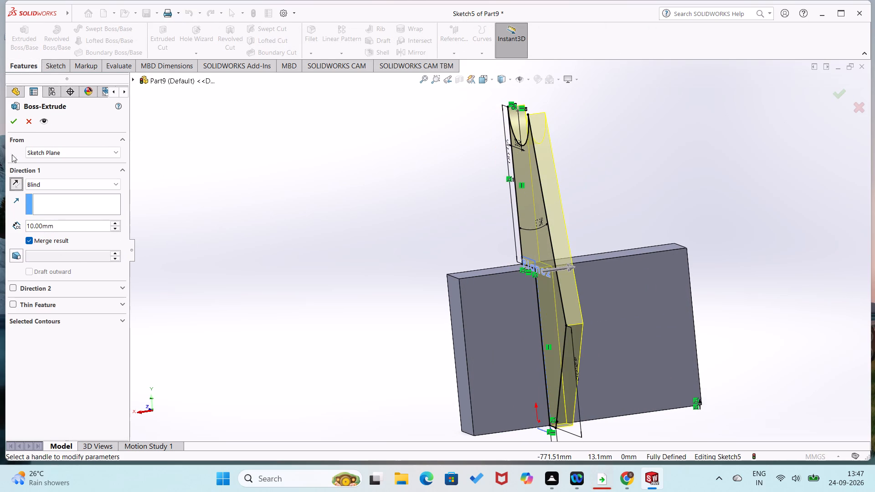
{"action": "left_click", "coordinate": [10, 118]}
{"action": "left_click", "coordinate": [211, 198]}
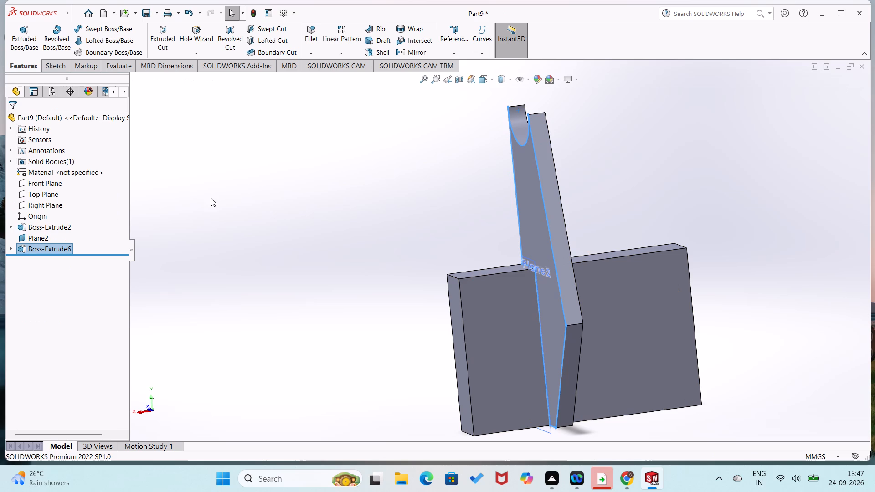
Start a sketch on the arm's flat side face and draw a 20 mm radius circle concentric with the arc at its top.
{"action": "middle_click_drag", "start_coordinate": [455, 247], "coordinate": [495, 251]}
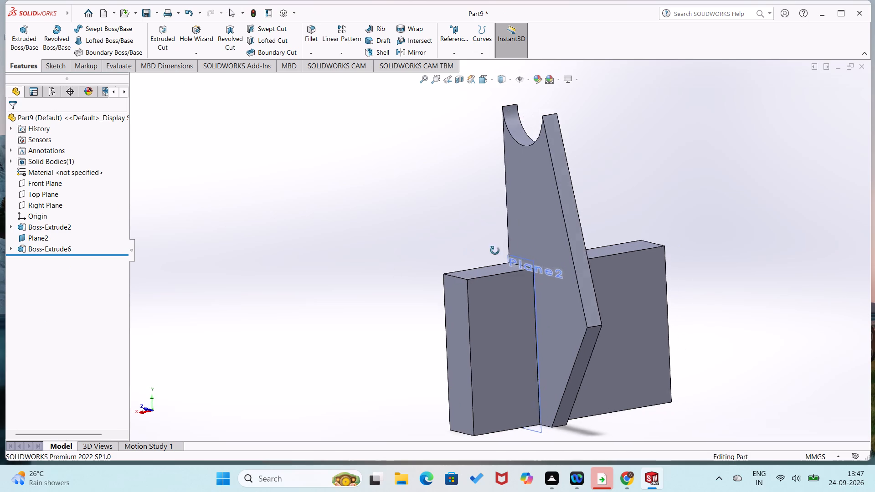
{"action": "middle_click_drag", "start_coordinate": [495, 251], "coordinate": [518, 251]}
{"action": "right_click", "coordinate": [546, 224]}
{"action": "left_click", "coordinate": [564, 209]}
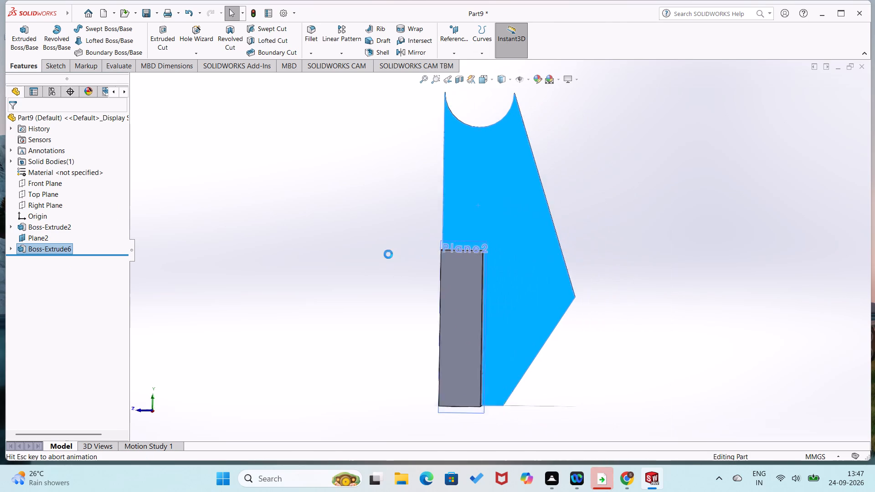
{"action": "scroll", "coordinate": [387, 252], "scroll_direction": "up", "scroll_amount": 3}
{"action": "scroll", "coordinate": [383, 247], "scroll_direction": "down", "scroll_amount": 3}
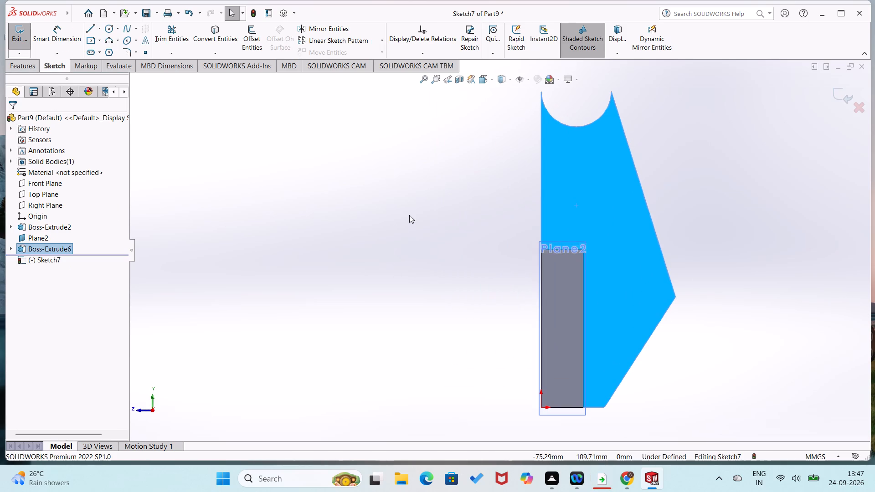
{"action": "right_click", "coordinate": [410, 215]}
{"action": "left_click", "coordinate": [380, 222]}
{"action": "right_click_drag", "start_coordinate": [403, 199], "coordinate": [343, 220]}
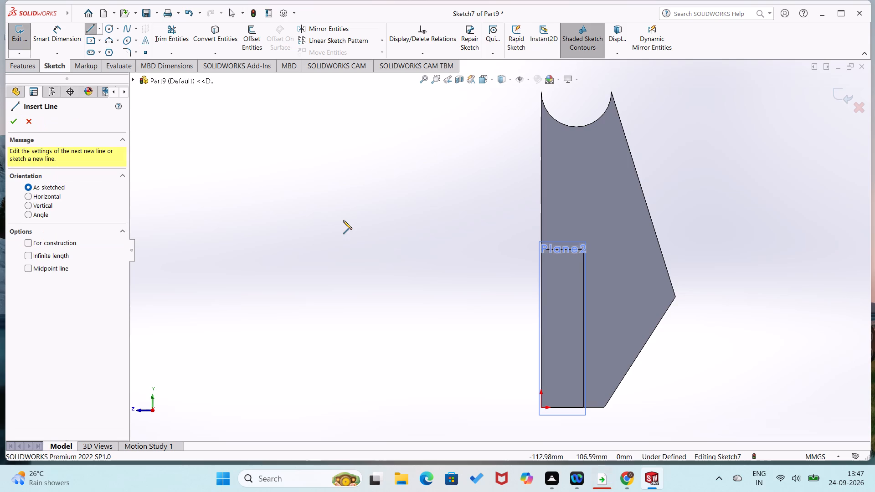
{"action": "right_click_drag", "start_coordinate": [355, 220], "coordinate": [445, 207]}
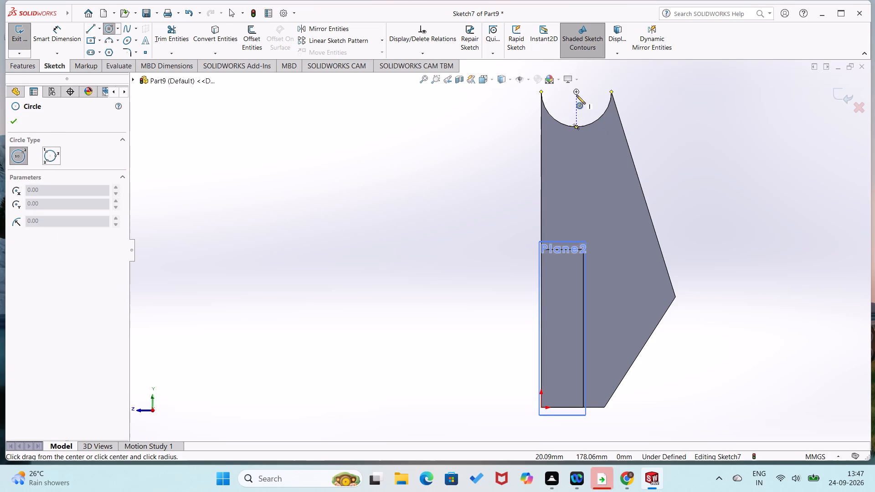
{"action": "left_click", "coordinate": [575, 90]}
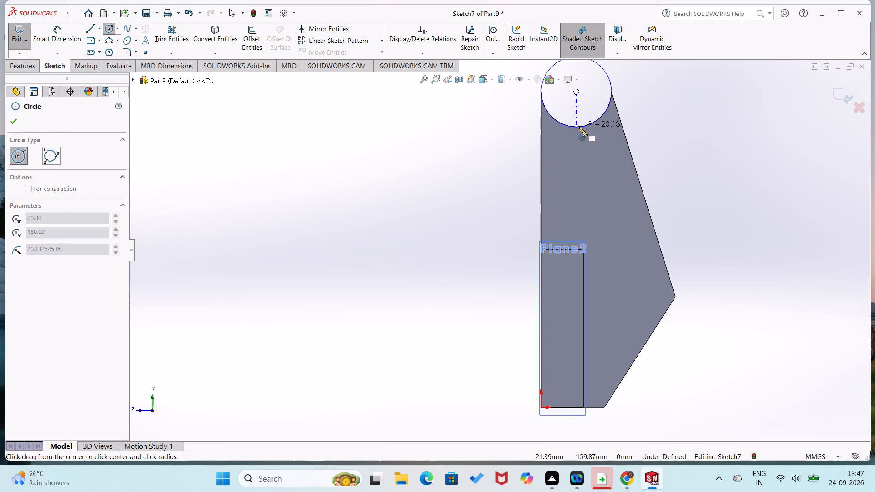
{"action": "left_click", "coordinate": [610, 92]}
{"action": "right_click_drag", "start_coordinate": [632, 108], "coordinate": [651, 80]}
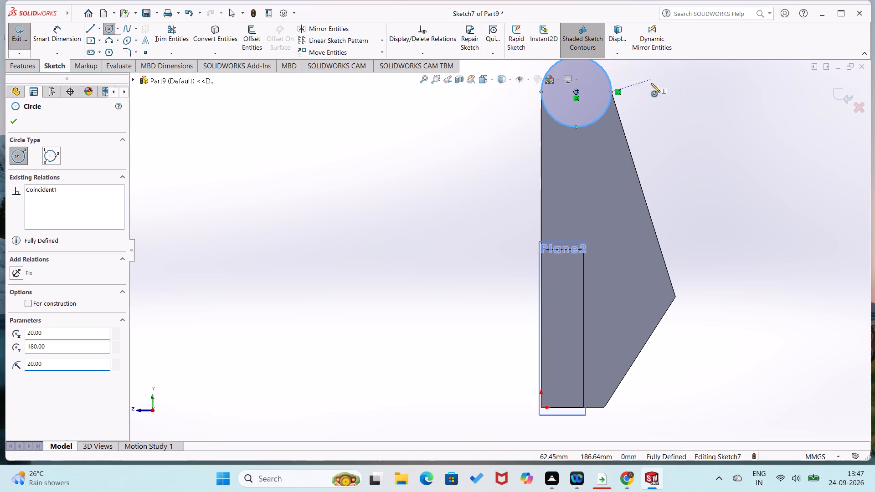
{"action": "right_click_drag", "start_coordinate": [649, 166], "coordinate": [651, 105]}
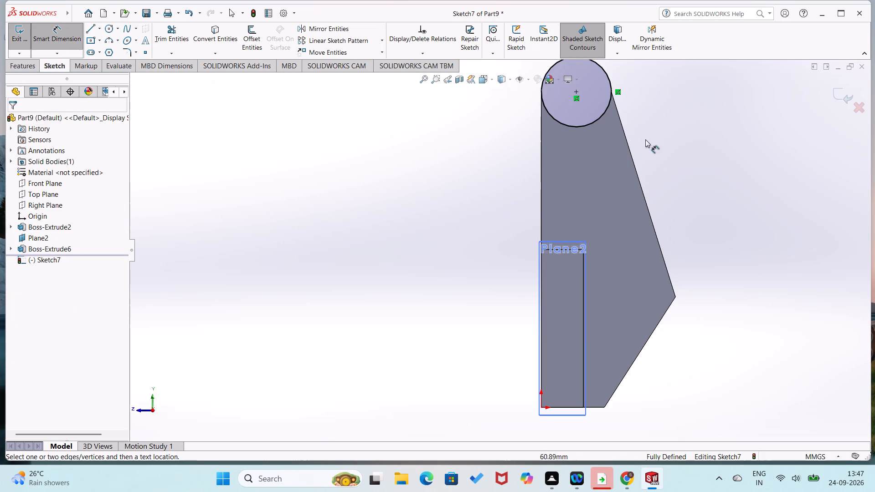
Extrude the circle as a Mid Plane boss with a total depth of 25 mm, merged with the arm.
{"action": "left_click", "coordinate": [26, 67]}
{"action": "left_click", "coordinate": [22, 48]}
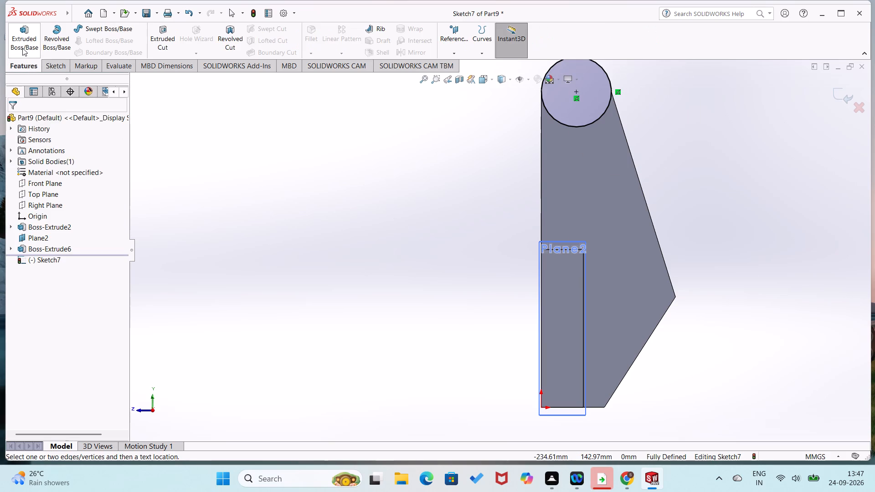
{"action": "middle_click_drag", "start_coordinate": [281, 207], "coordinate": [223, 224]}
{"action": "left_click", "coordinate": [117, 184]}
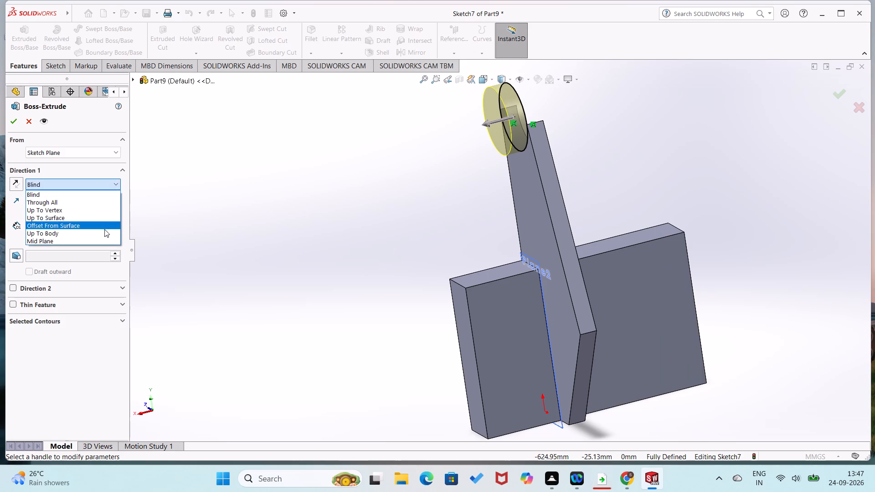
{"action": "left_click", "coordinate": [104, 238]}
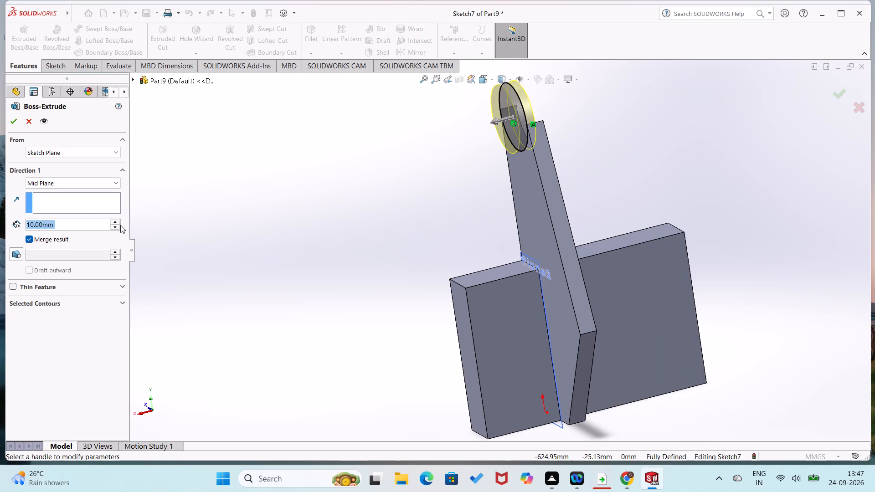
{"action": "left_click", "coordinate": [117, 222]}
{"action": "middle_click_drag", "start_coordinate": [250, 248], "coordinate": [232, 255]}
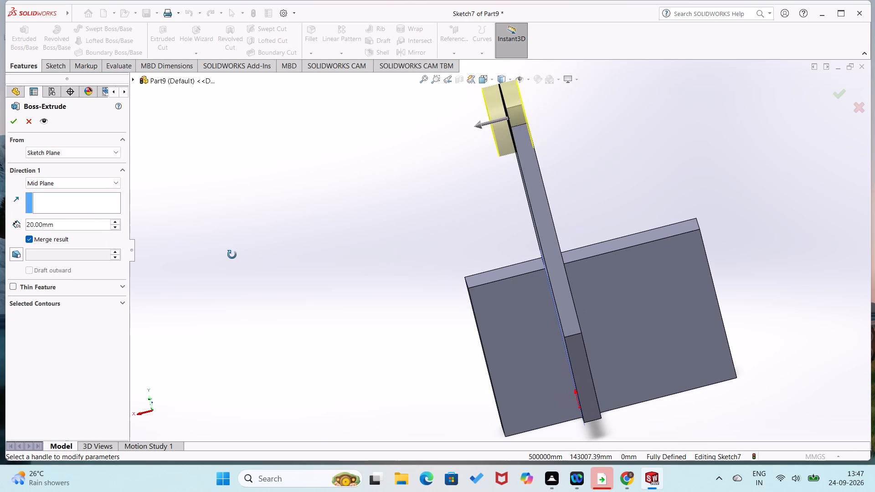
{"action": "middle_click_drag", "start_coordinate": [232, 255], "coordinate": [231, 255]}
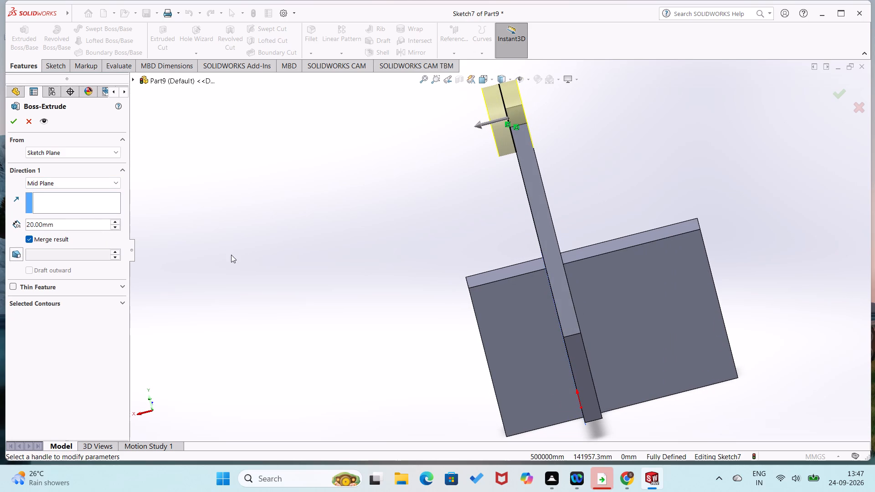
{"action": "left_click", "coordinate": [119, 221]}
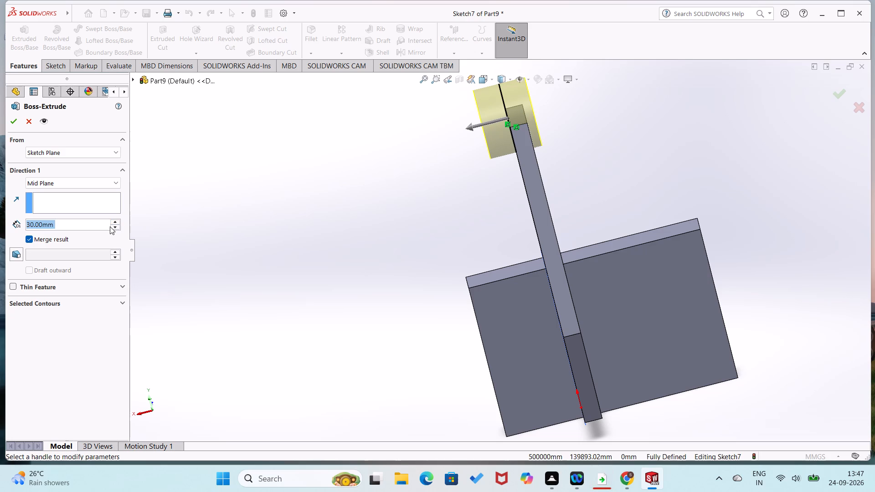
{"action": "type", "text": "25"}
{"action": "key", "text": "Return"}
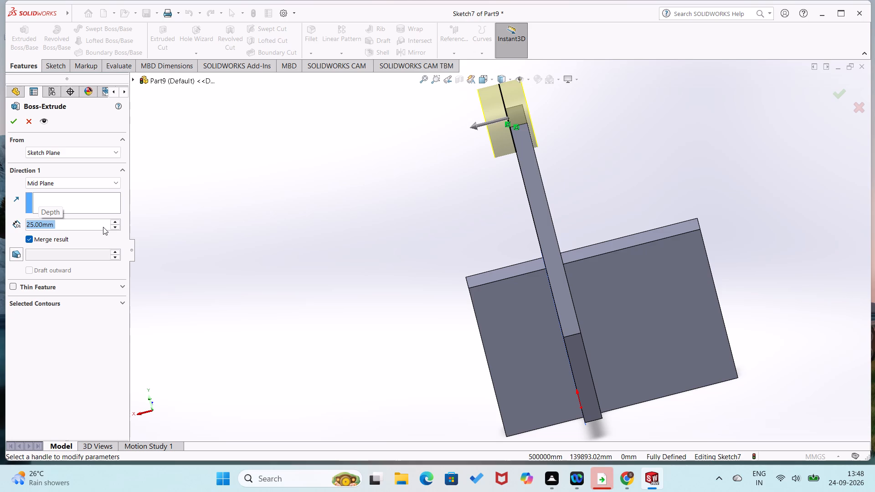
{"action": "left_click", "coordinate": [9, 123]}
{"action": "left_click", "coordinate": [195, 210]}
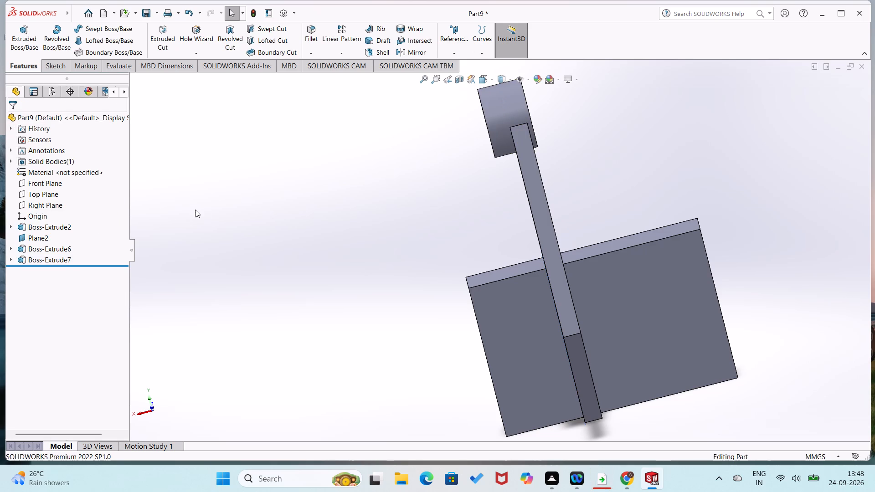
{"action": "middle_click_drag", "start_coordinate": [387, 304], "coordinate": [397, 226]}
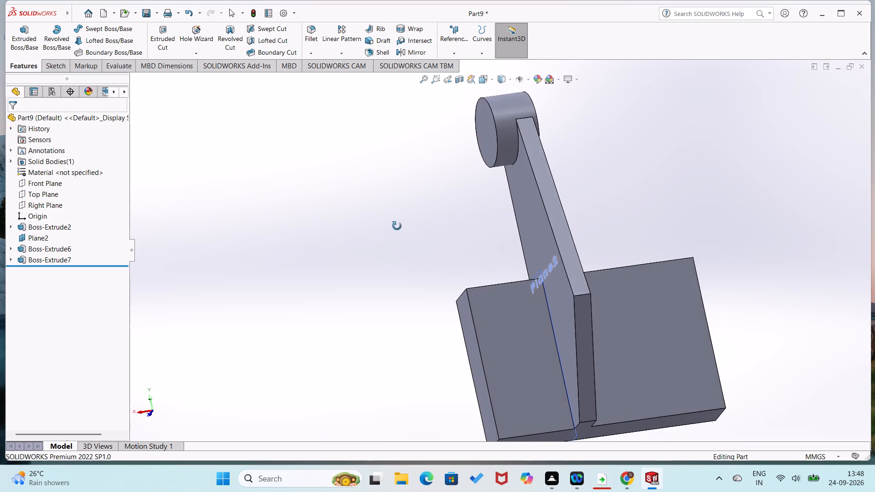
{"action": "middle_click_drag", "start_coordinate": [397, 226], "coordinate": [367, 210]}
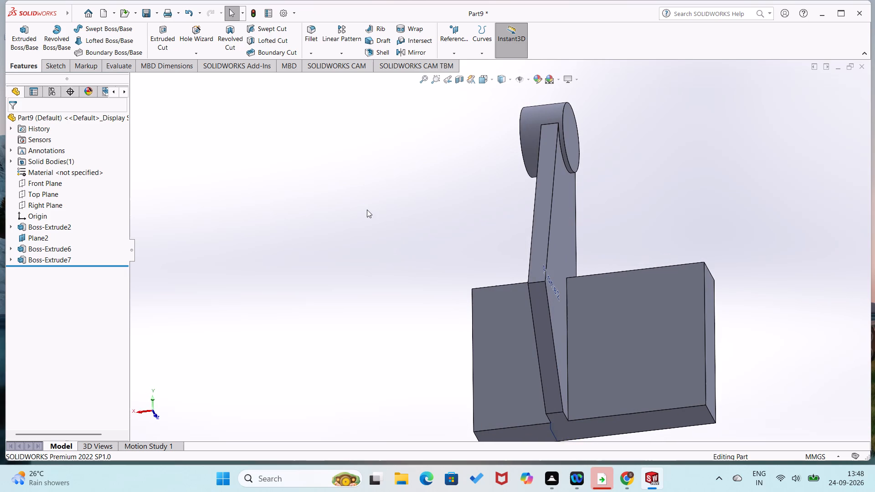
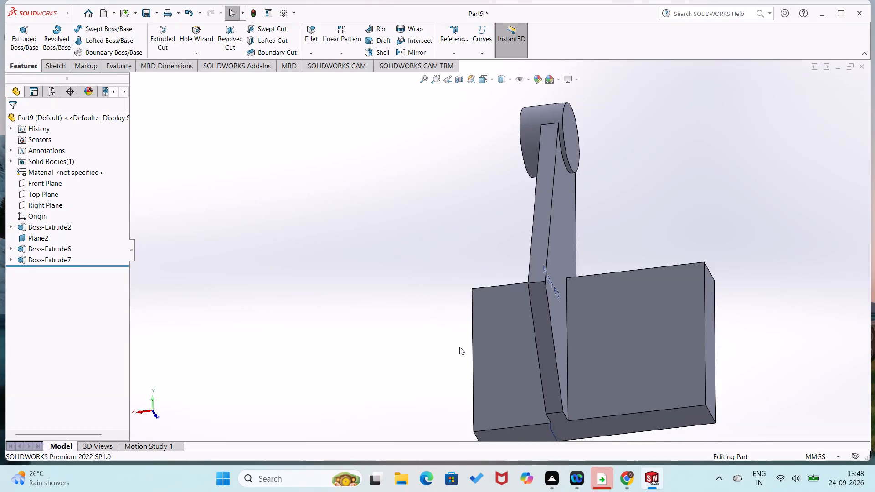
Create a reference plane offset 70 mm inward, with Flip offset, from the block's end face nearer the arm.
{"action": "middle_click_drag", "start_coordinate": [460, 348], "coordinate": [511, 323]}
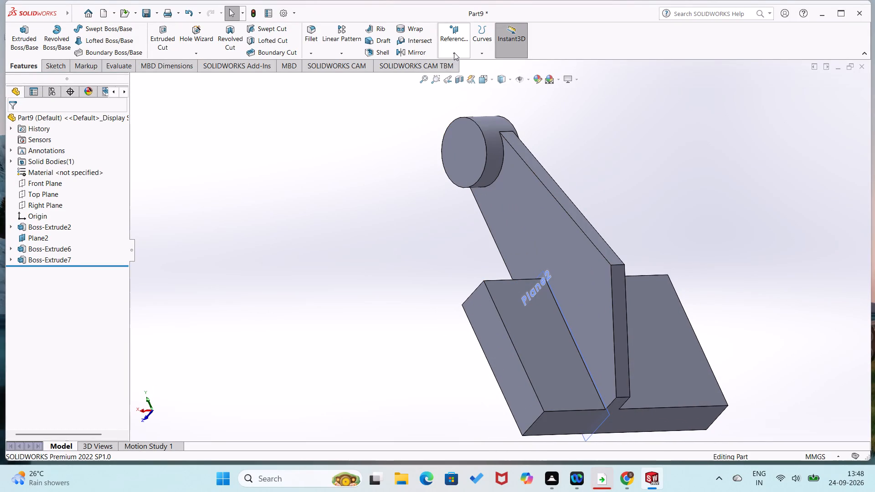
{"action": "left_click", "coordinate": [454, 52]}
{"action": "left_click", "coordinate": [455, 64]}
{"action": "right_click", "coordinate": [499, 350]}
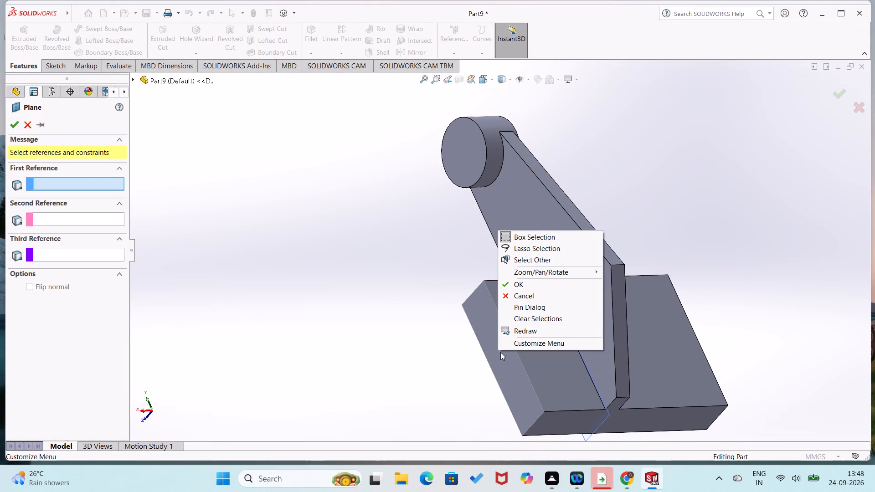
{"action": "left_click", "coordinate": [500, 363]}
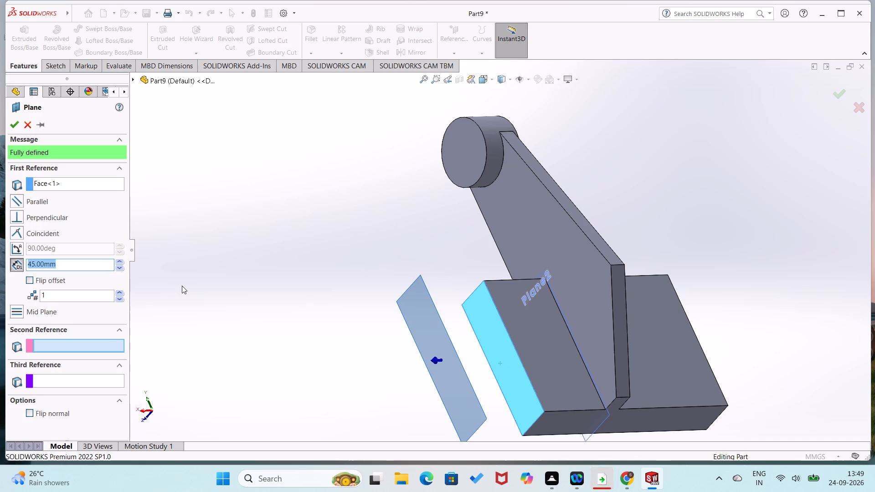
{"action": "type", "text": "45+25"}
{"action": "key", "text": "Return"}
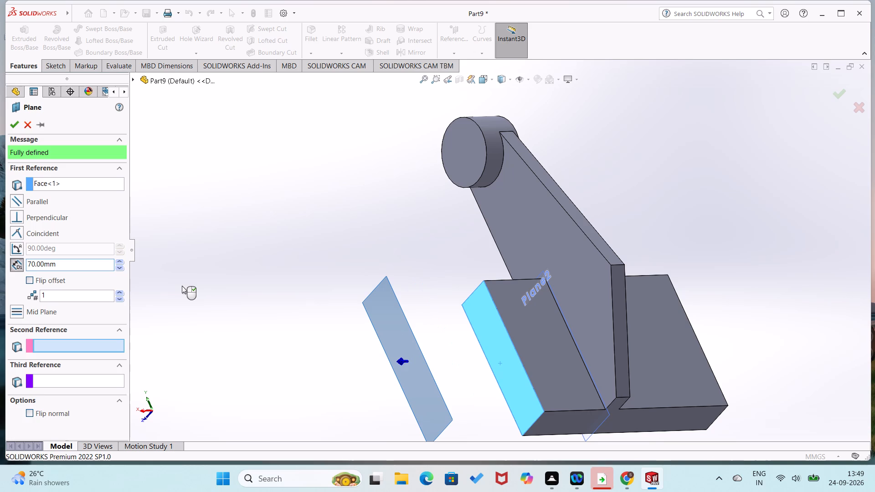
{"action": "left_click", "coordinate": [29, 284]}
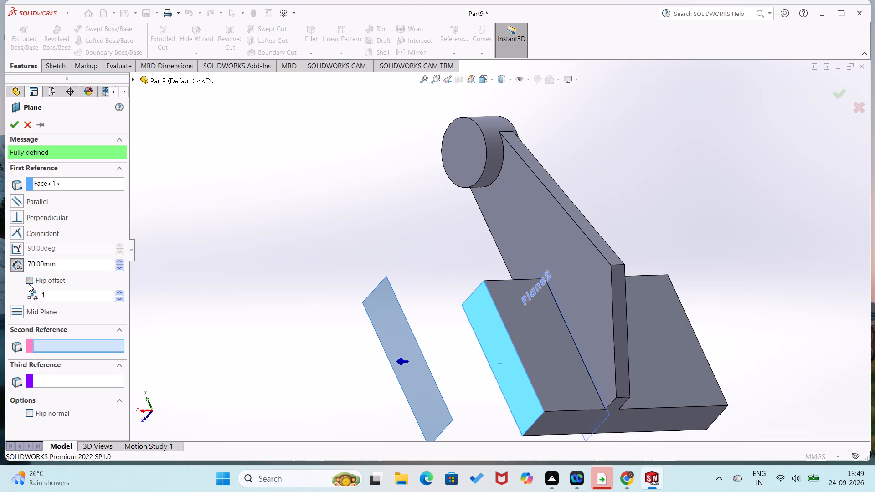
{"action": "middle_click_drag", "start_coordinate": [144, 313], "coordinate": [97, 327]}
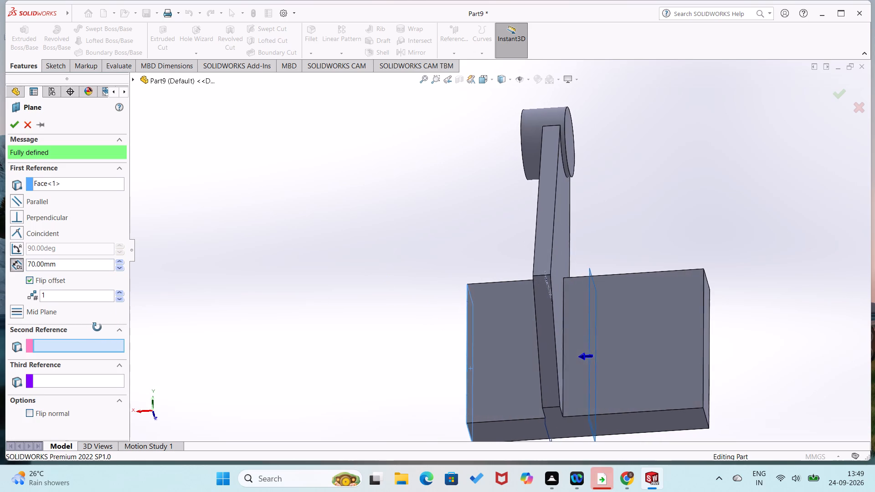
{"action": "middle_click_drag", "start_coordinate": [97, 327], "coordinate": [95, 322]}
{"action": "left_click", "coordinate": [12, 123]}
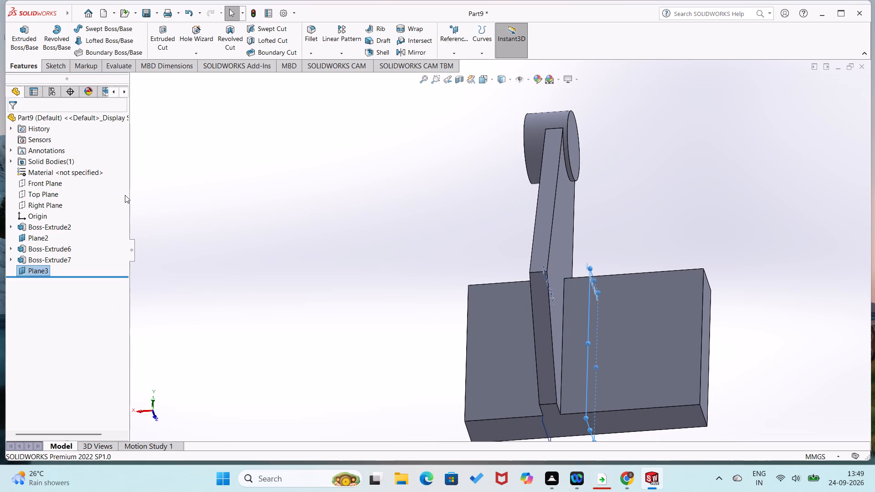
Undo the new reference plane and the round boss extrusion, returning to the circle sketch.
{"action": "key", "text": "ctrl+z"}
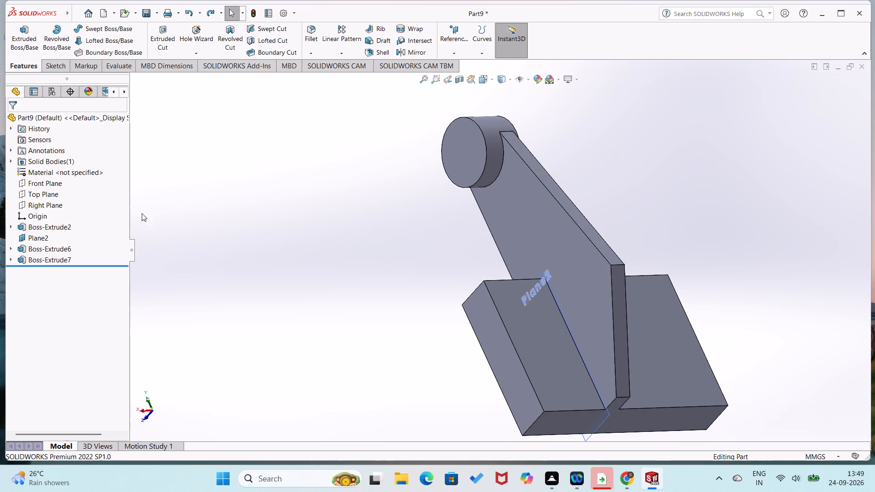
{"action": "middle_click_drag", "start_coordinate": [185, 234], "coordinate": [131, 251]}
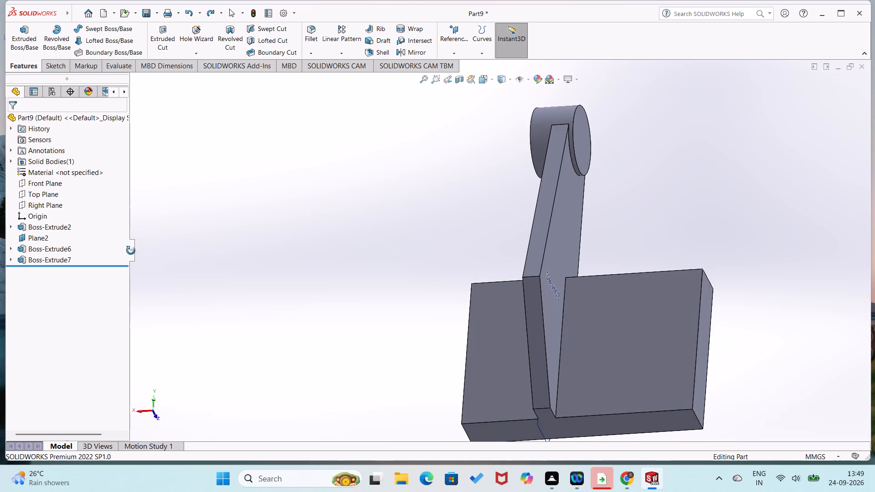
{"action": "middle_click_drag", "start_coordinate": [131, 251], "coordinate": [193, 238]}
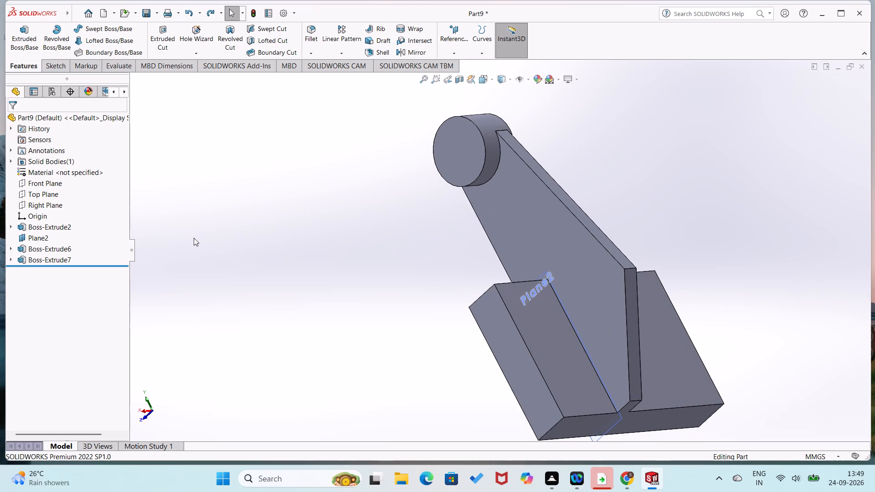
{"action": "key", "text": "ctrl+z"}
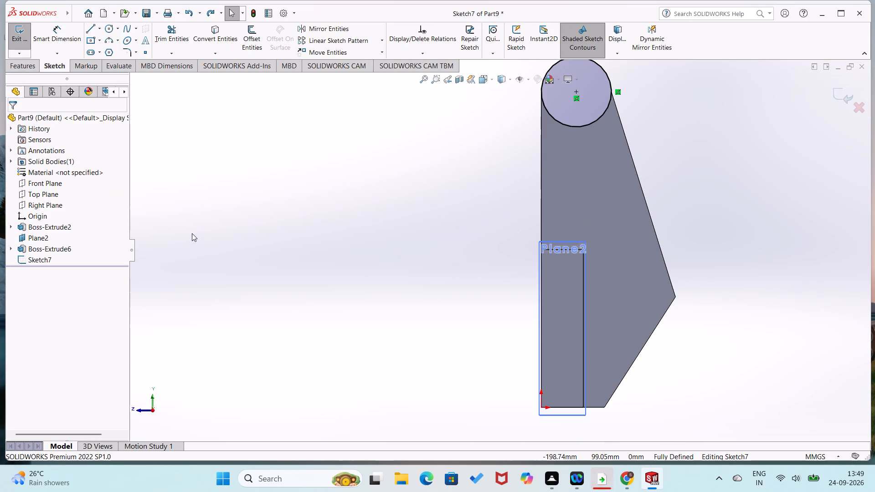
Extrude the circle at the arm's top as a Mid Plane boss 25 mm deep, merged with the arm.
{"action": "middle_click_drag", "start_coordinate": [179, 227], "coordinate": [111, 253]}
{"action": "left_click", "coordinate": [22, 69]}
{"action": "left_click", "coordinate": [21, 47]}
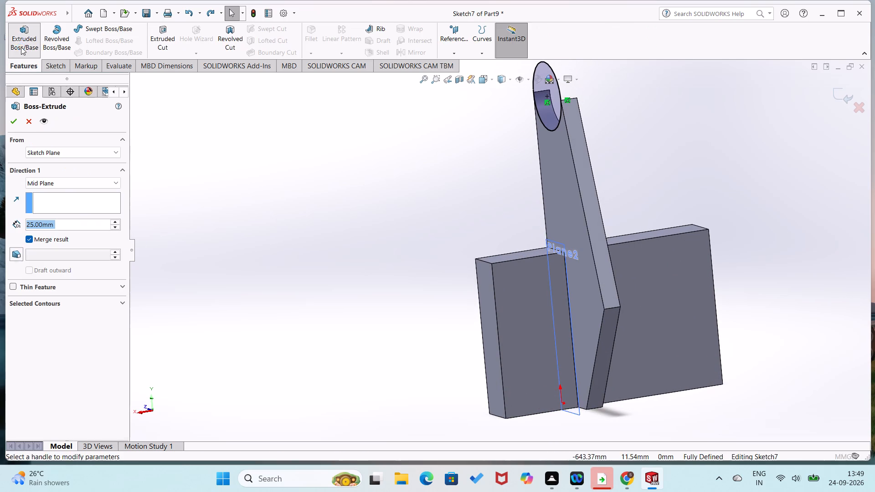
{"action": "left_click", "coordinate": [14, 119]}
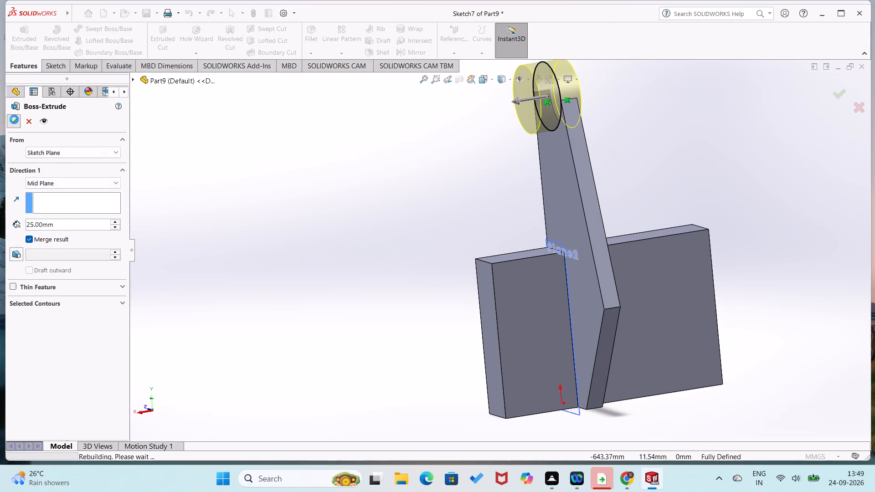
{"action": "left_click", "coordinate": [177, 186]}
Create a reference plane offset 45 mm inward, with Flip offset, from the block's end face farther from the arm.
{"action": "middle_click_drag", "start_coordinate": [323, 224], "coordinate": [196, 257]}
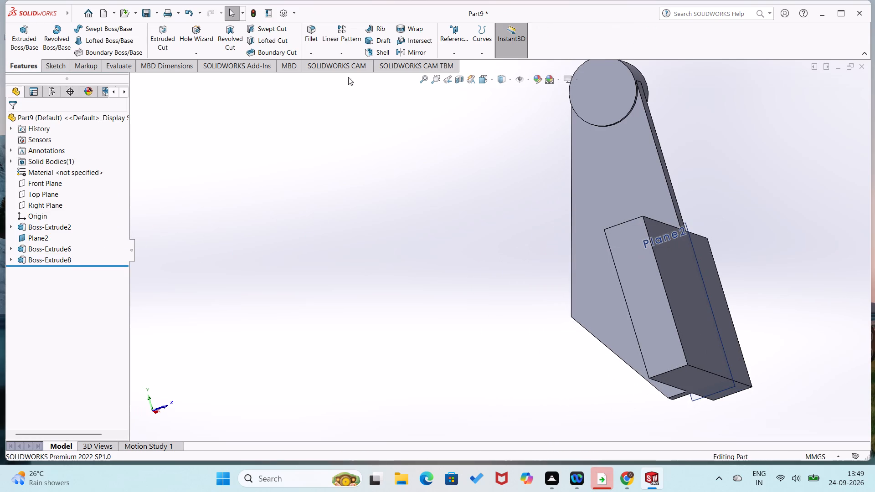
{"action": "left_click", "coordinate": [457, 54]}
{"action": "left_click", "coordinate": [457, 66]}
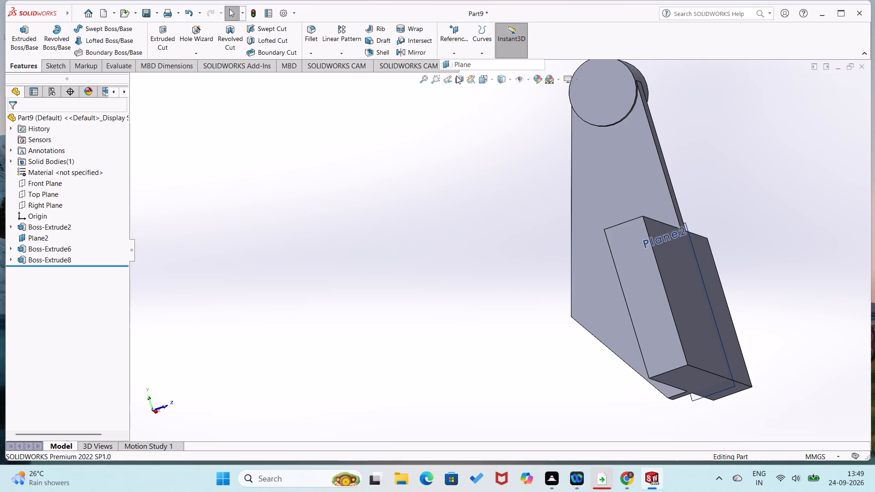
{"action": "middle_click_drag", "start_coordinate": [453, 234], "coordinate": [500, 227]}
{"action": "left_click", "coordinate": [729, 252]}
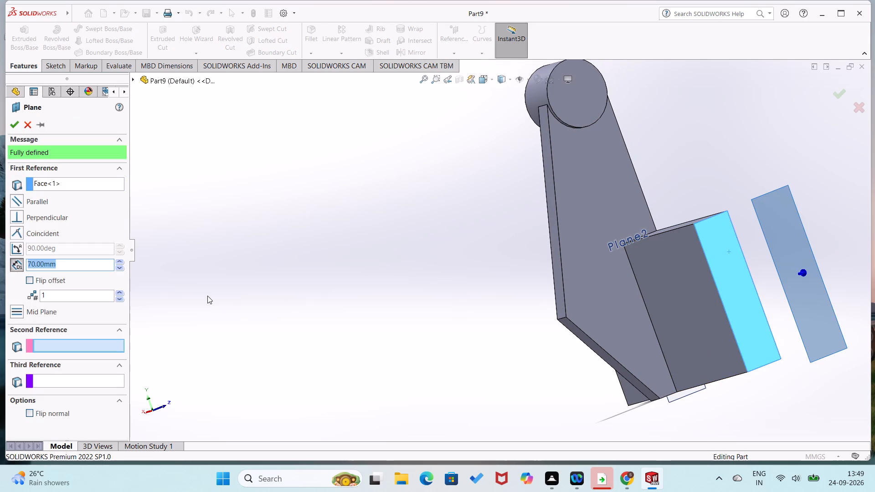
{"action": "type", "text": "45"}
{"action": "key", "text": "Return"}
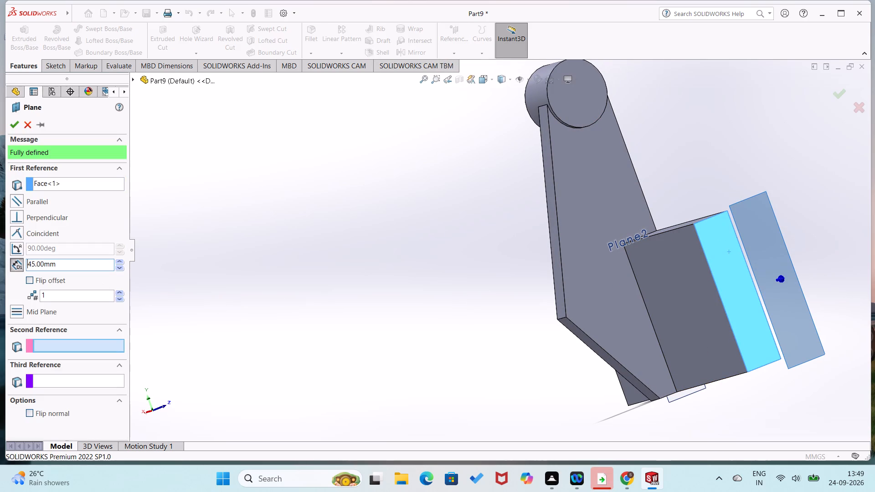
{"action": "left_click", "coordinate": [31, 283]}
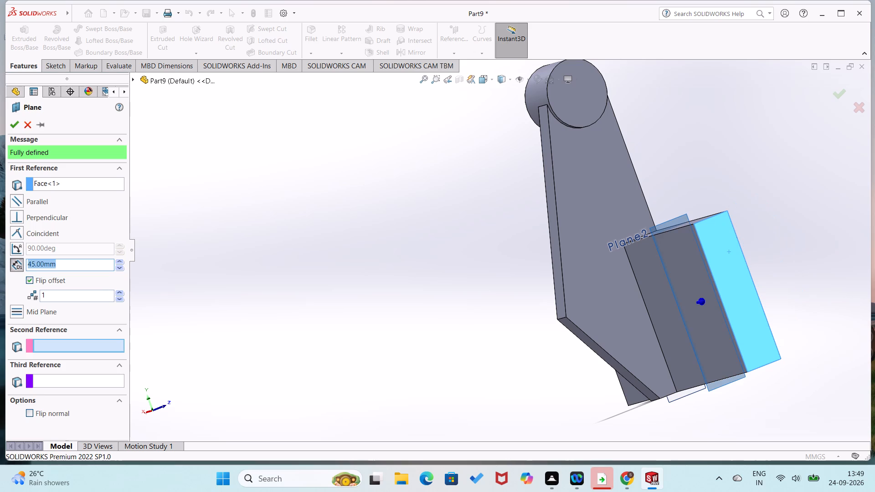
{"action": "middle_click_drag", "start_coordinate": [69, 296], "coordinate": [159, 236]}
{"action": "middle_click_drag", "start_coordinate": [336, 343], "coordinate": [384, 299]}
{"action": "left_click", "coordinate": [10, 120]}
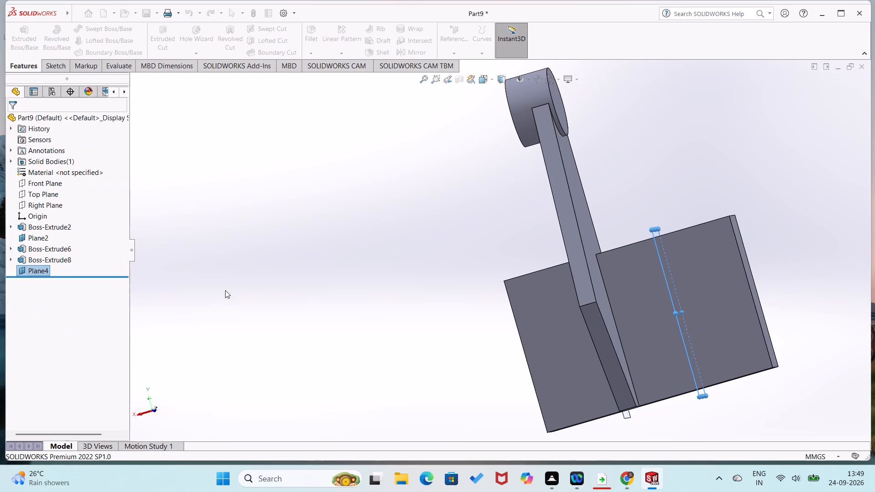
{"action": "left_click", "coordinate": [597, 136]}
Start a sketch on the new plane and trace lines along the arm's bottom edge and two slanted edges up to the boss circle.
{"action": "left_click", "coordinate": [655, 234]}
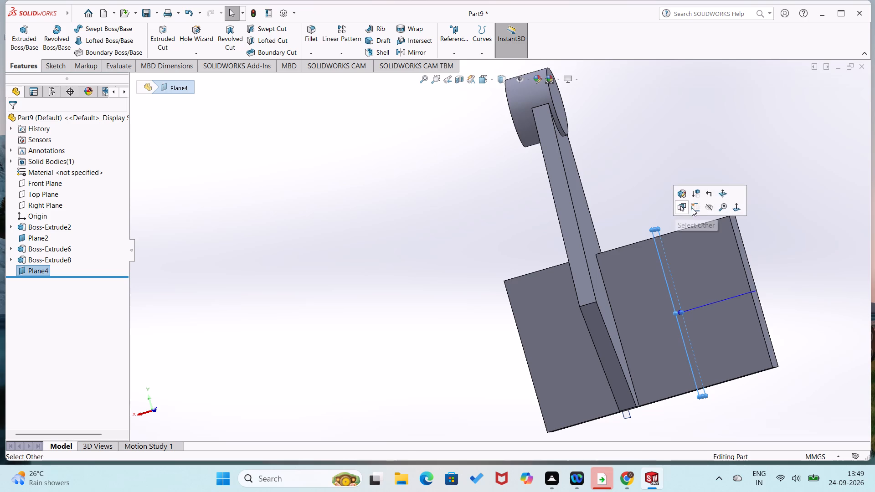
{"action": "left_click", "coordinate": [698, 206]}
{"action": "left_click", "coordinate": [660, 210]}
{"action": "right_click_drag", "start_coordinate": [660, 248], "coordinate": [602, 266]}
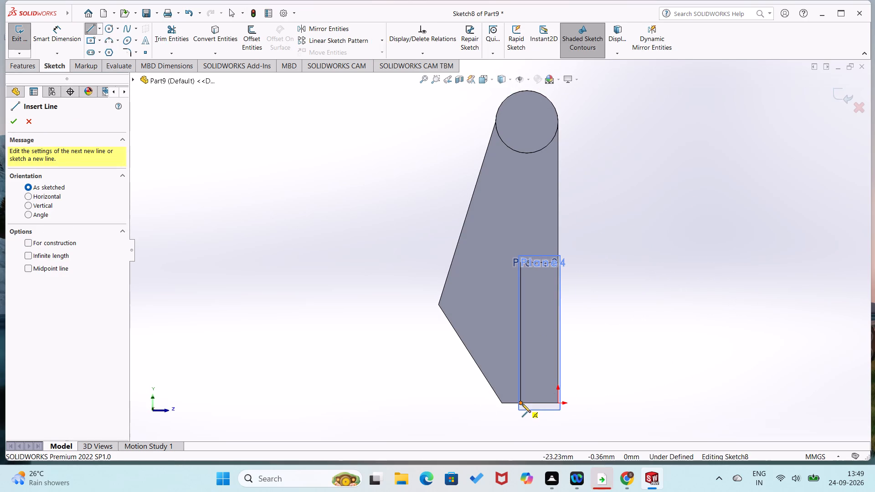
{"action": "left_click", "coordinate": [522, 404]}
{"action": "left_click", "coordinate": [502, 403]}
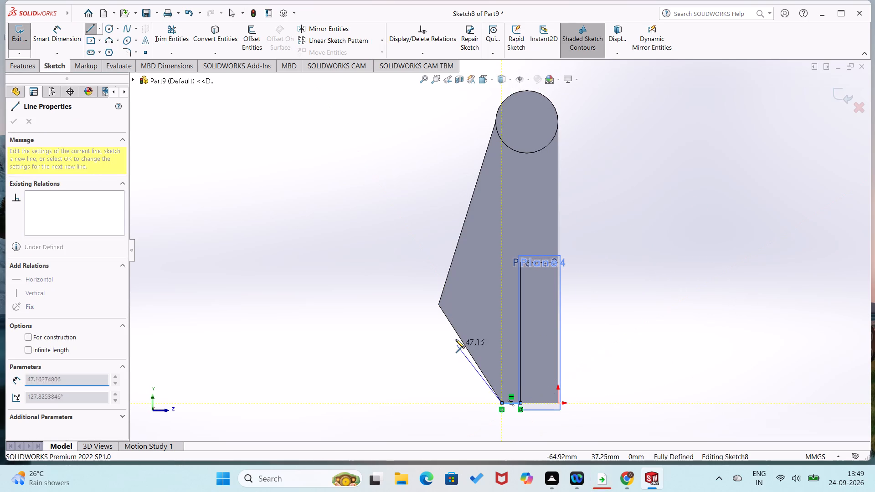
{"action": "left_click", "coordinate": [439, 305]}
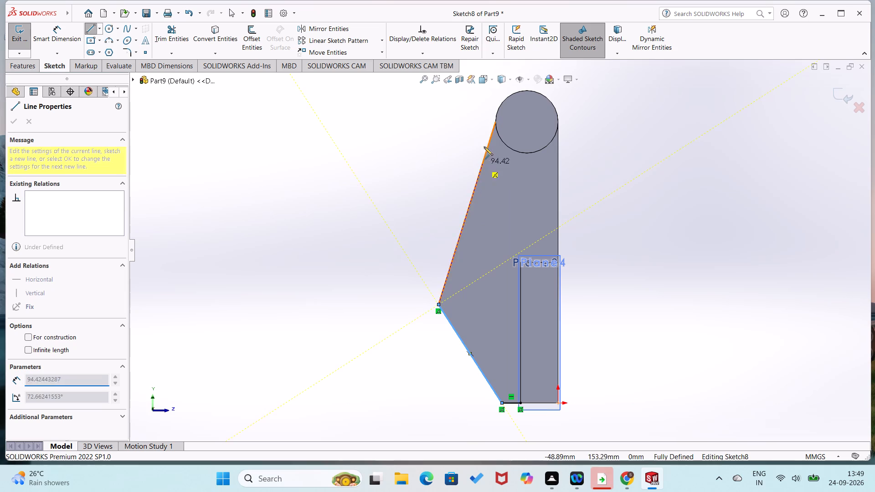
{"action": "left_click", "coordinate": [495, 122]}
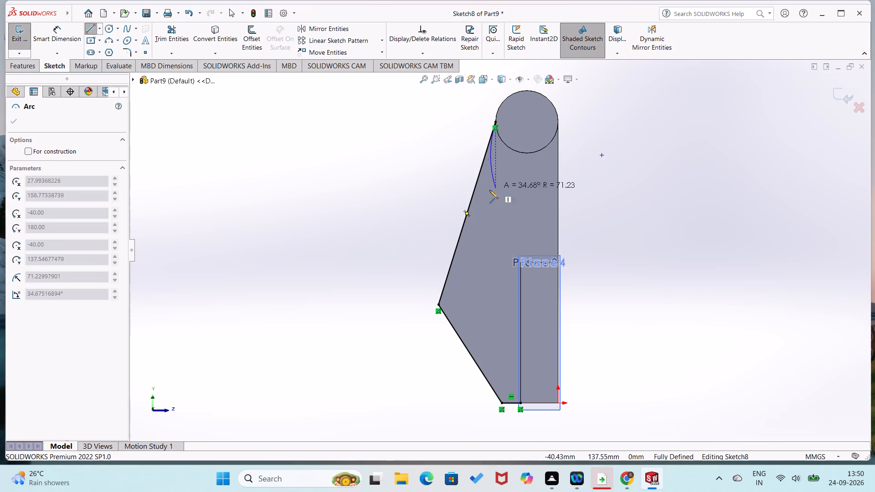
{"action": "key", "text": "Escape"}
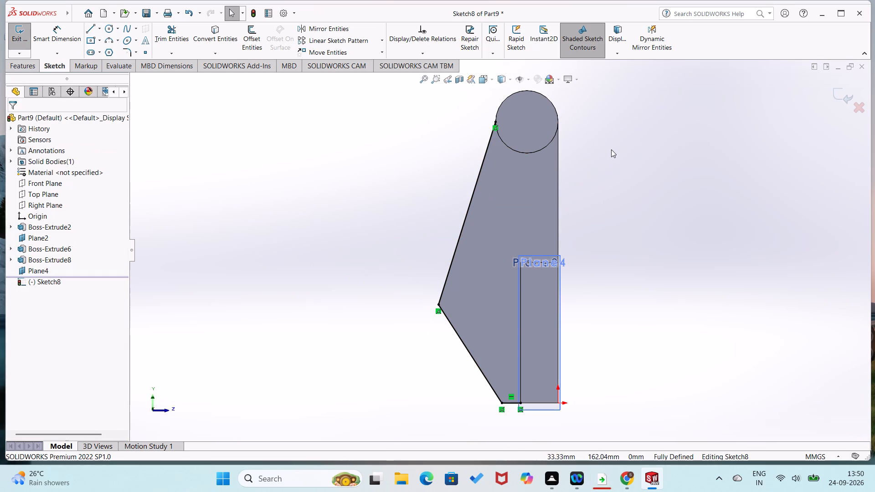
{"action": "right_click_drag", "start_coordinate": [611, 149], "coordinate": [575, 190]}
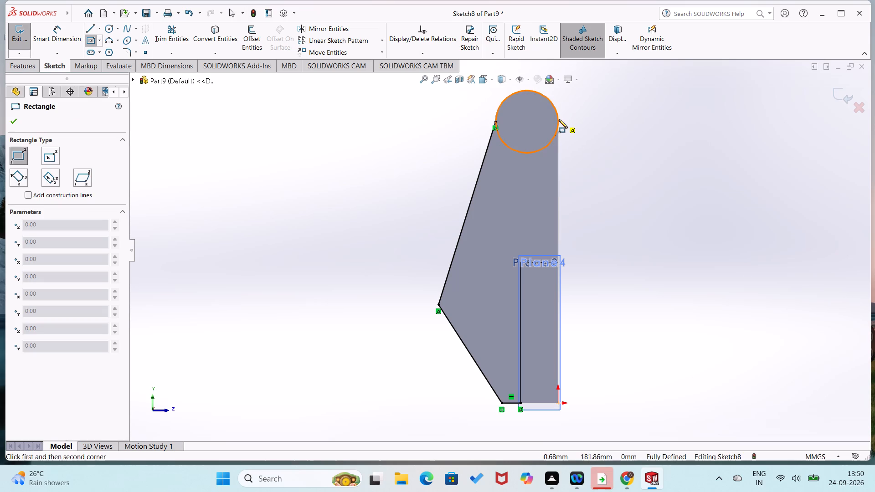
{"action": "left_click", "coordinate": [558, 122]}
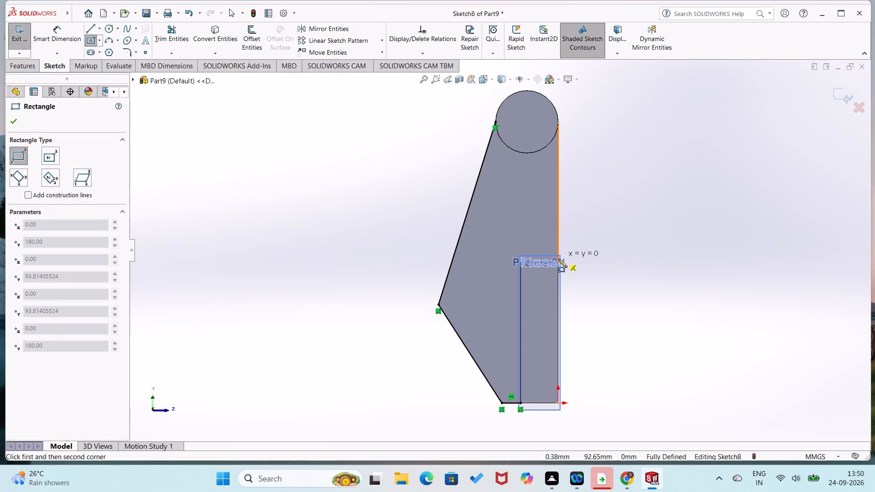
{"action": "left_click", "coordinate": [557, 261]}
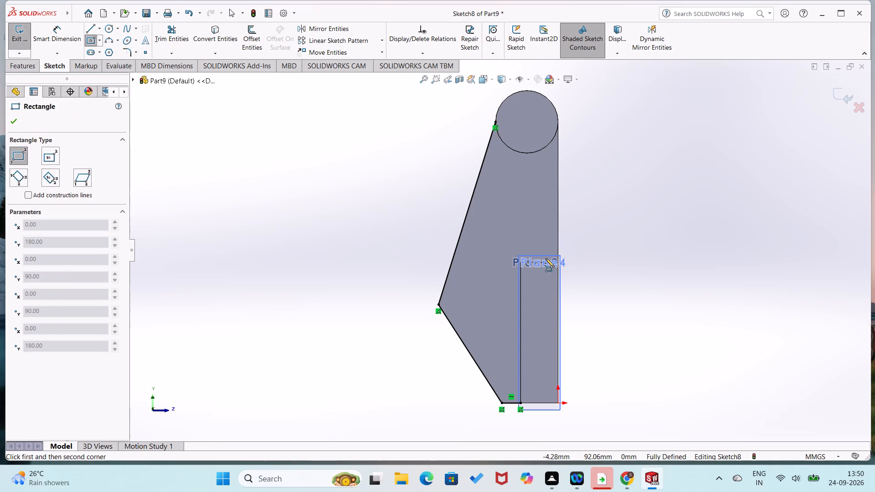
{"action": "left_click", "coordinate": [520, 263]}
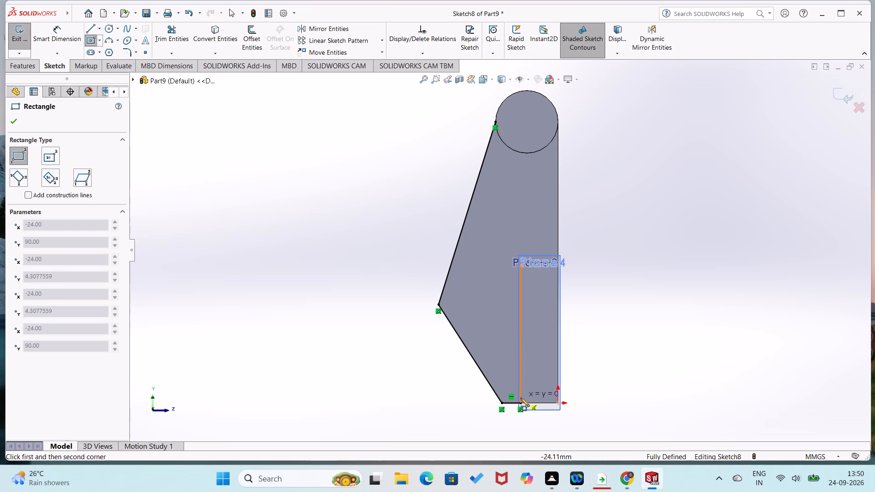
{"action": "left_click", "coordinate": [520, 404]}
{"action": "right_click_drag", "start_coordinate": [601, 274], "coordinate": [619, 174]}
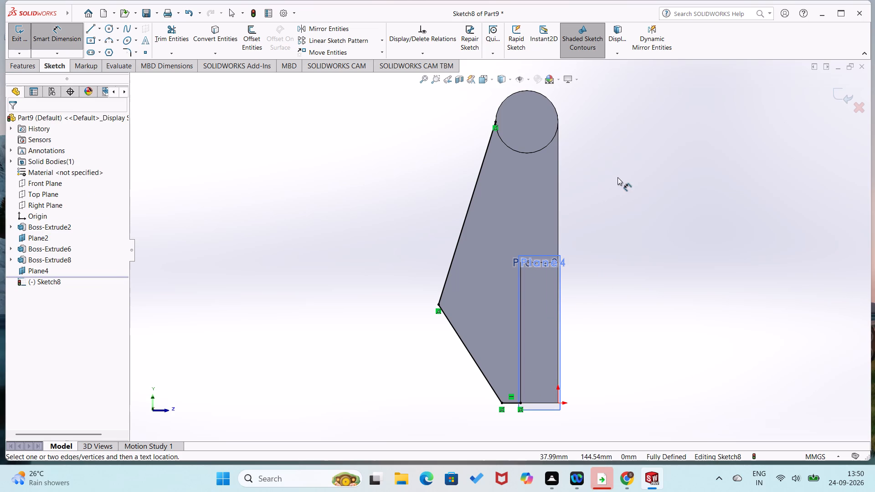
Close the second arm's outline with a vertical 90 mm line from the boss circle, a 24 mm horizontal line and a 90 mm vertical line.
{"action": "middle_click_drag", "start_coordinate": [601, 220], "coordinate": [645, 220]}
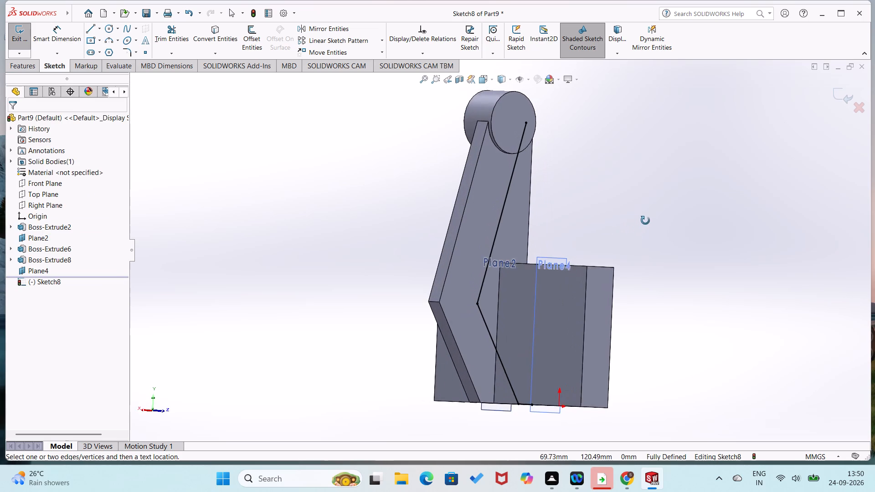
{"action": "middle_click_drag", "start_coordinate": [645, 220], "coordinate": [612, 217]}
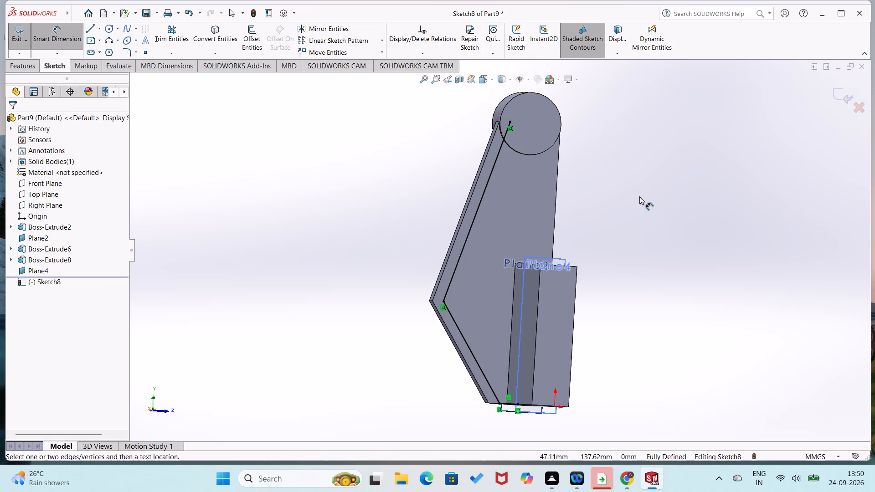
{"action": "key", "text": "ctrl+8"}
{"action": "right_click_drag", "start_coordinate": [672, 164], "coordinate": [647, 179]}
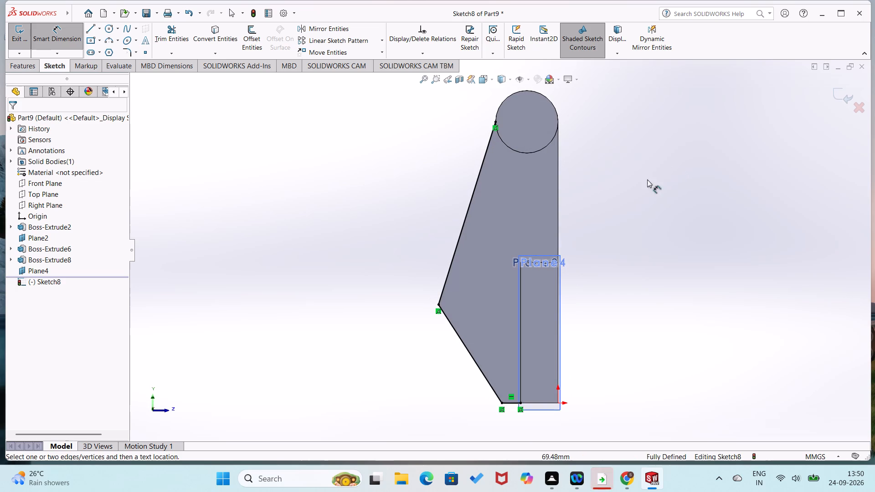
{"action": "right_click_drag", "start_coordinate": [647, 179], "coordinate": [597, 196]}
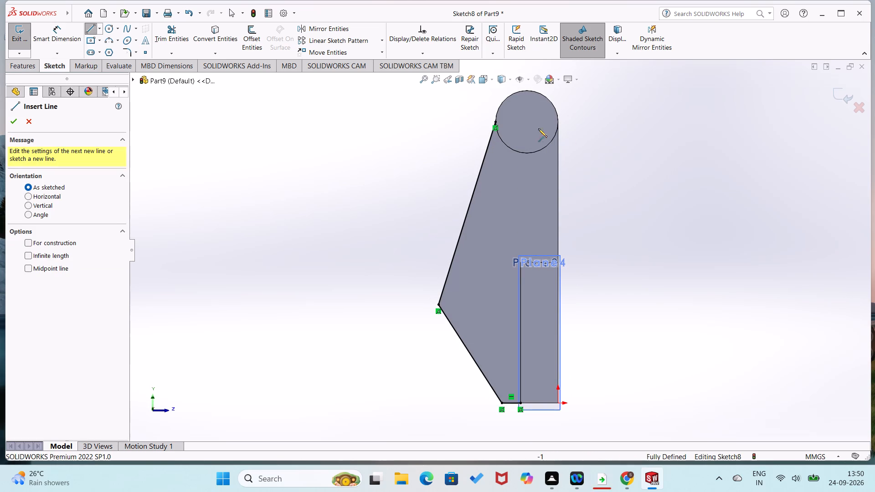
{"action": "left_click", "coordinate": [559, 122]}
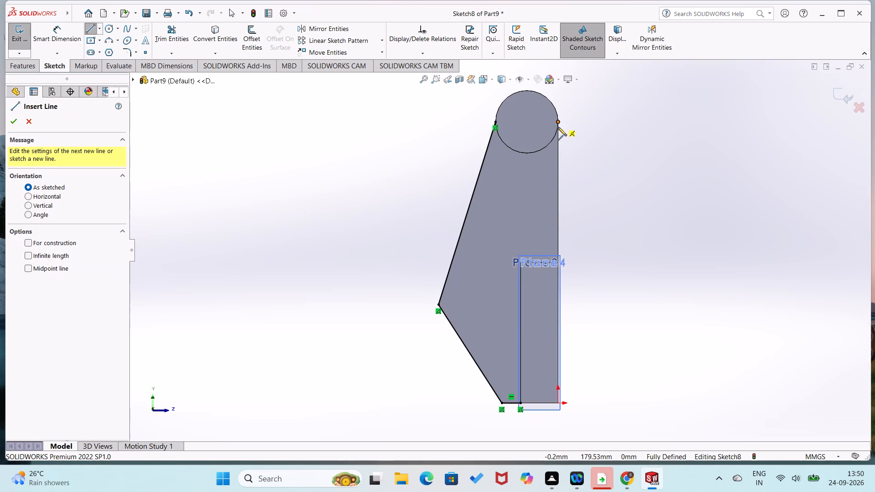
{"action": "left_click", "coordinate": [557, 262]}
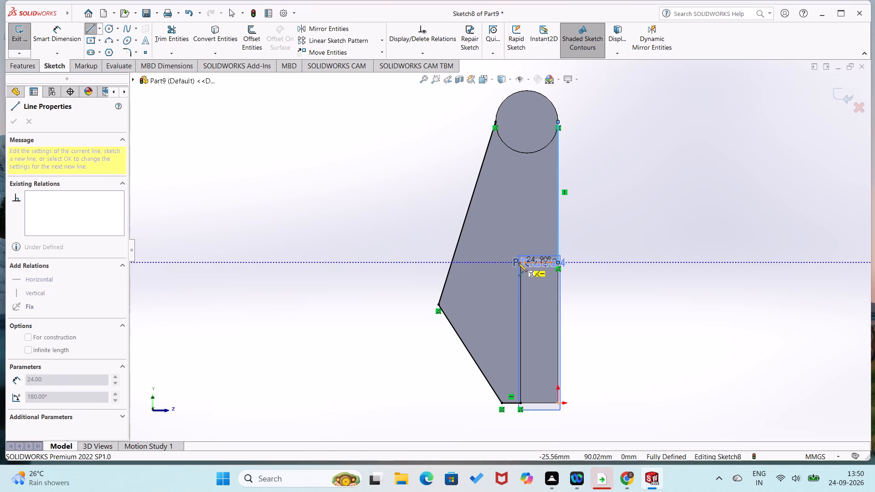
{"action": "left_click", "coordinate": [519, 263]}
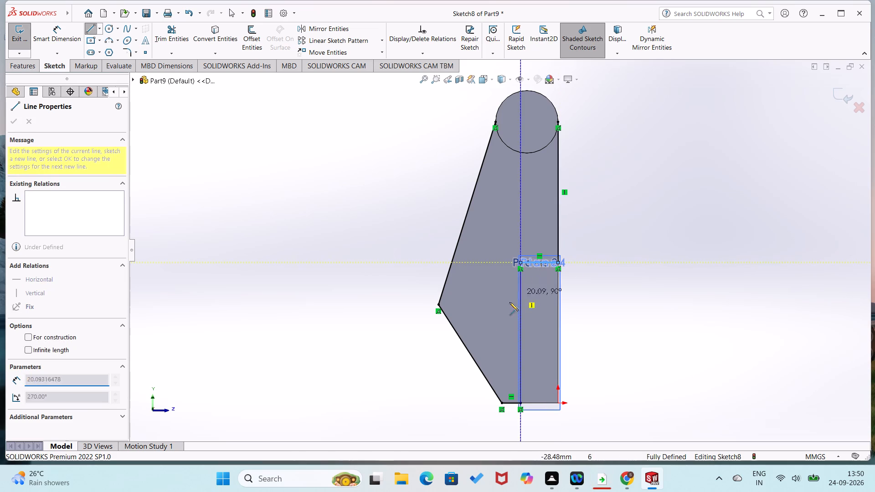
{"action": "left_click", "coordinate": [521, 404]}
{"action": "right_click_drag", "start_coordinate": [593, 292], "coordinate": [607, 205]}
Sketch a circle matching the boss at the top of the outline and trim away its upper half, leaving a concave arc.
{"action": "right_click_drag", "start_coordinate": [612, 169], "coordinate": [702, 160]}
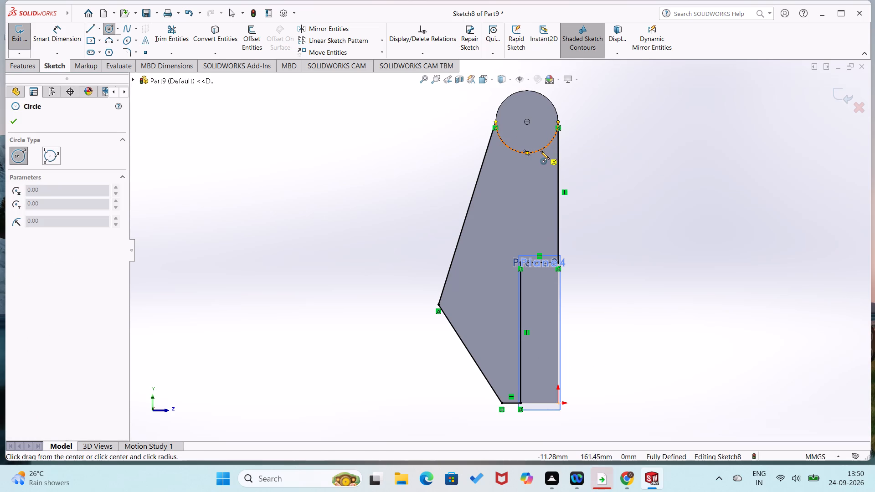
{"action": "left_click", "coordinate": [526, 122]}
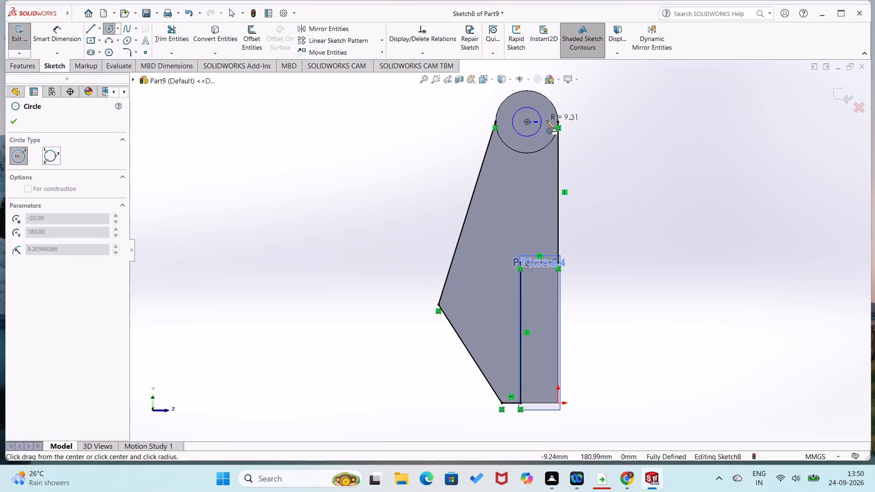
{"action": "left_click", "coordinate": [557, 120]}
{"action": "right_click_drag", "start_coordinate": [586, 138], "coordinate": [607, 90]}
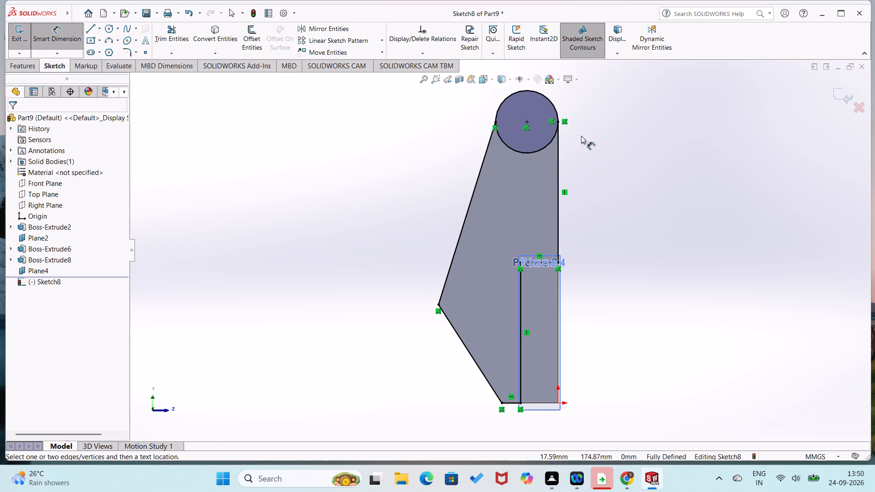
{"action": "middle_click_drag", "start_coordinate": [597, 197], "coordinate": [640, 194]}
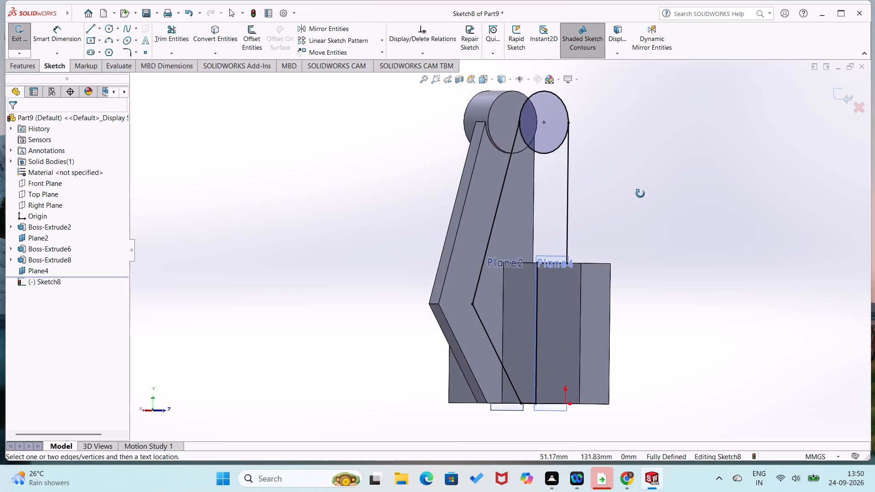
{"action": "middle_click_drag", "start_coordinate": [640, 194], "coordinate": [601, 194]}
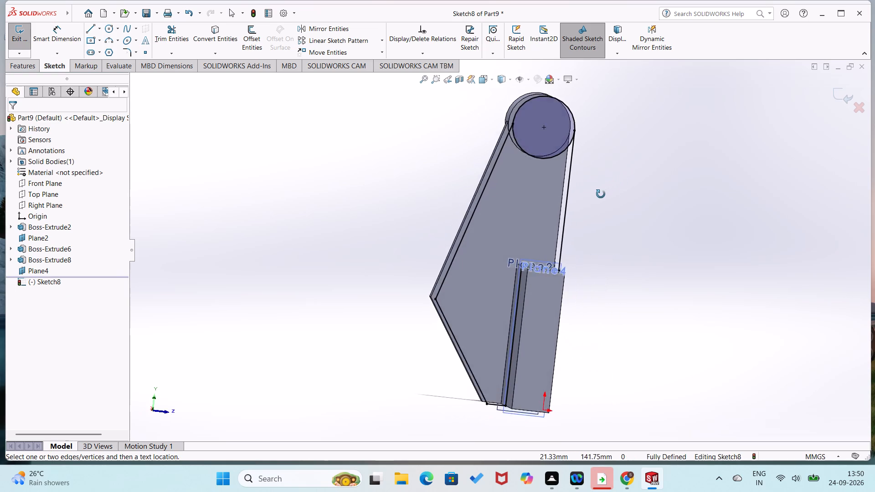
{"action": "middle_click_drag", "start_coordinate": [601, 194], "coordinate": [617, 205]}
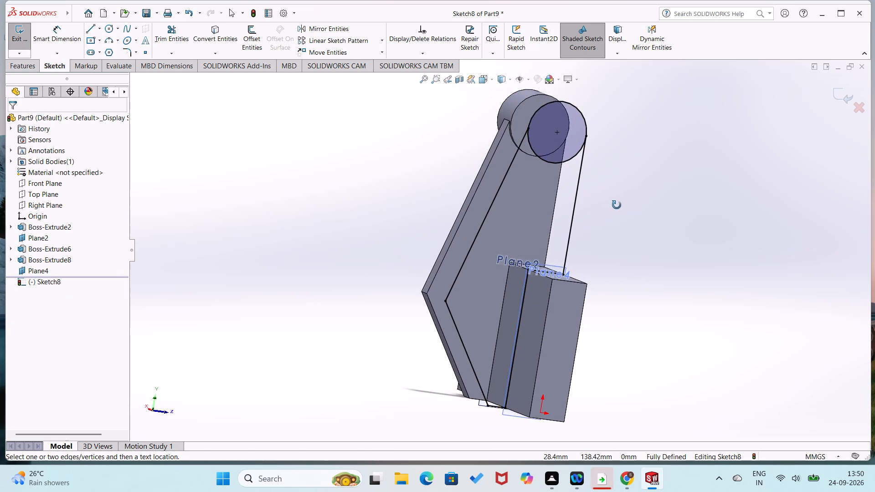
{"action": "middle_click_drag", "start_coordinate": [617, 205], "coordinate": [610, 198]}
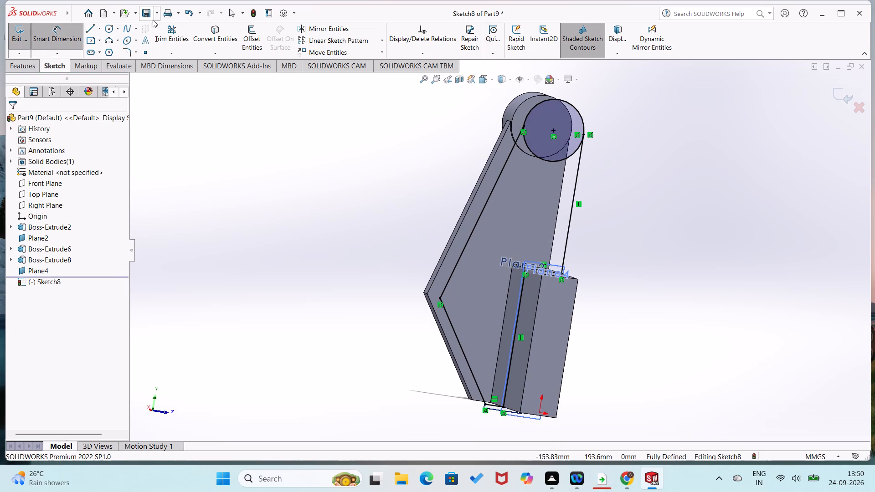
{"action": "left_click", "coordinate": [168, 33]}
{"action": "left_click", "coordinate": [566, 102]}
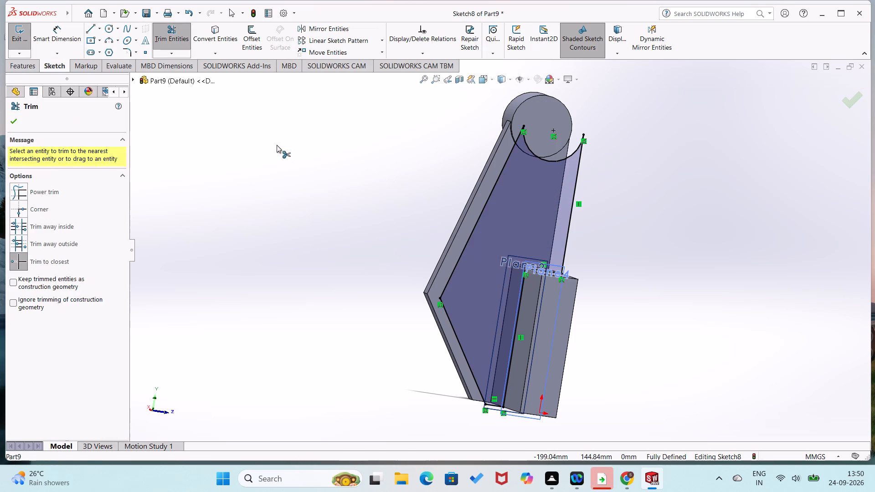
Extrude the second arm's profile as a Blind boss 10 mm deep, merged with the block.
{"action": "left_click", "coordinate": [31, 65]}
{"action": "left_click", "coordinate": [23, 48]}
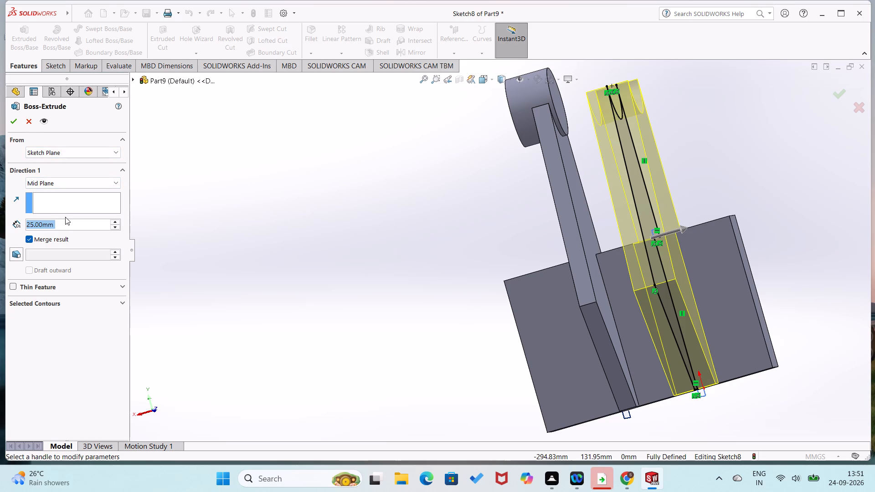
{"action": "type", "text": "10"}
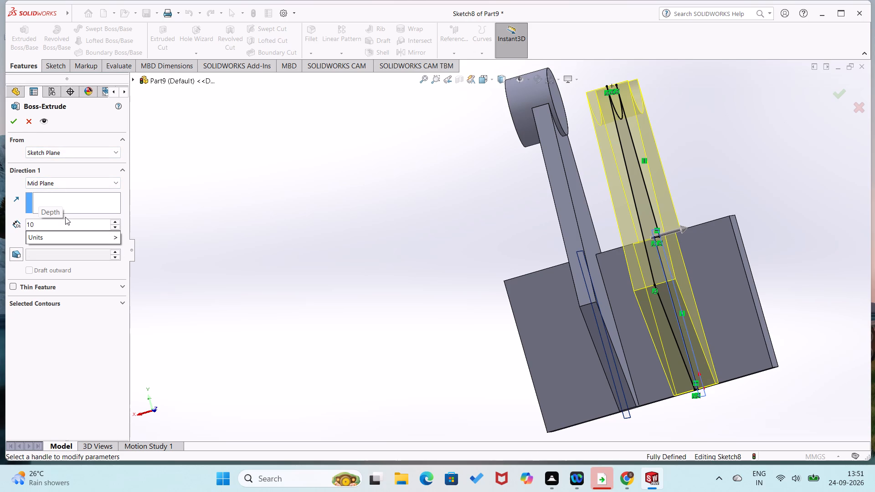
{"action": "middle_click_drag", "start_coordinate": [244, 298], "coordinate": [271, 283]}
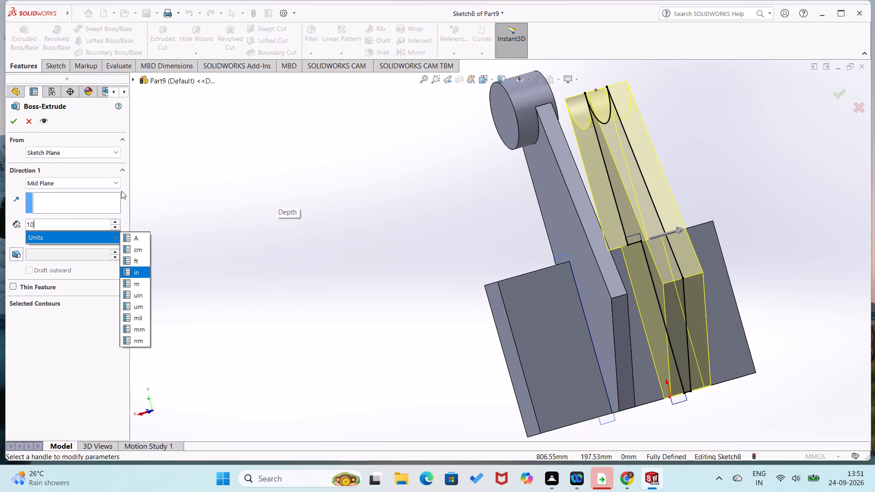
{"action": "left_click", "coordinate": [117, 184]}
{"action": "left_click", "coordinate": [111, 193]}
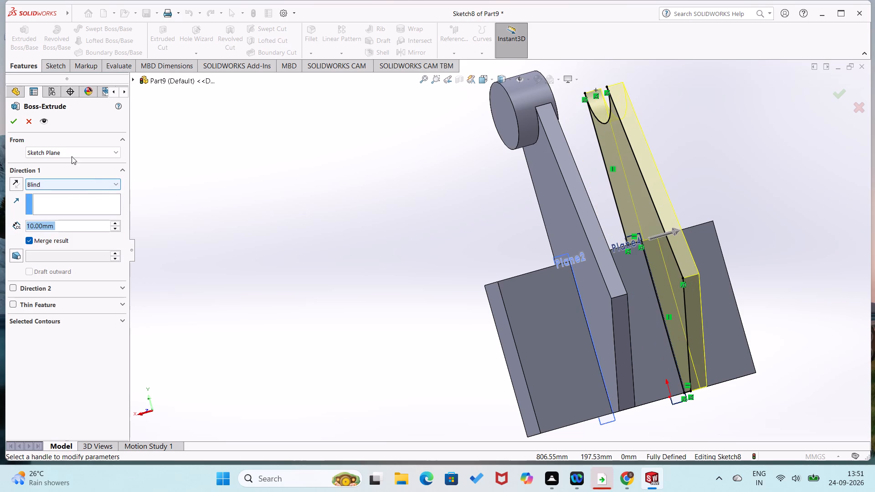
{"action": "left_click", "coordinate": [15, 123]}
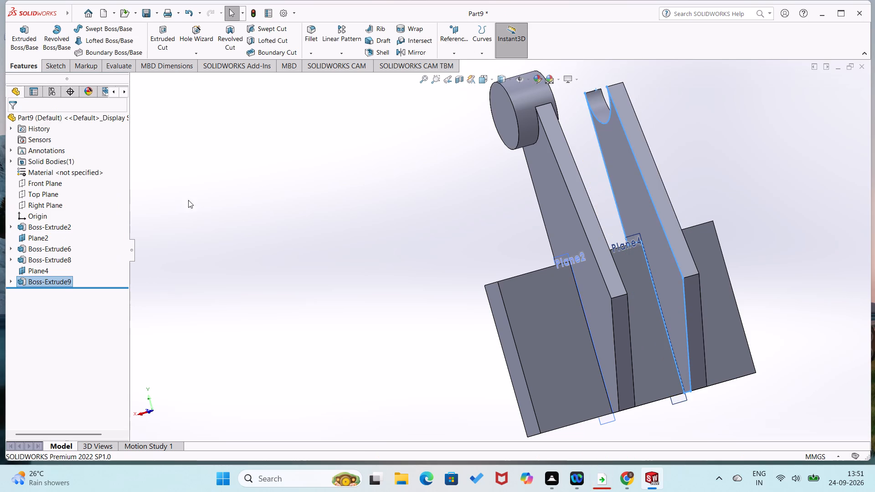
{"action": "left_click", "coordinate": [209, 192]}
Start a sketch on the second arm's outer face and draw a 20 mm radius circle centred on the boss centre.
{"action": "middle_click_drag", "start_coordinate": [242, 194], "coordinate": [185, 239]}
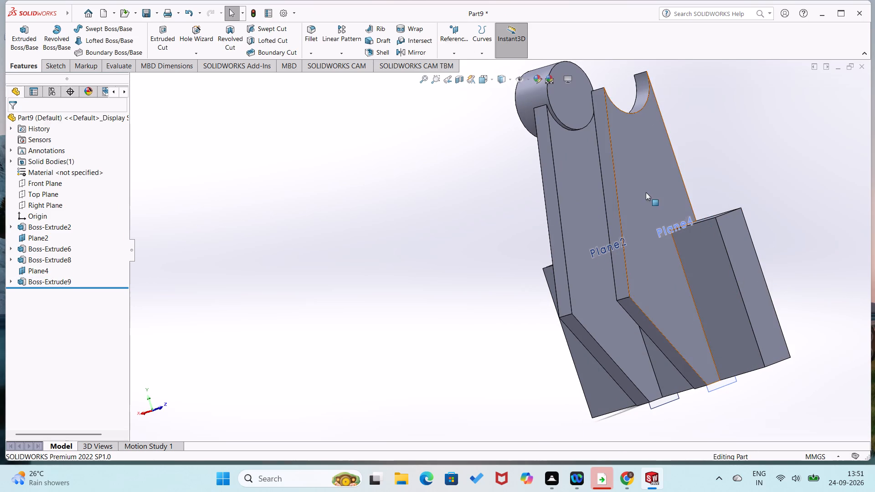
{"action": "right_click", "coordinate": [646, 191]}
{"action": "left_click", "coordinate": [664, 176]}
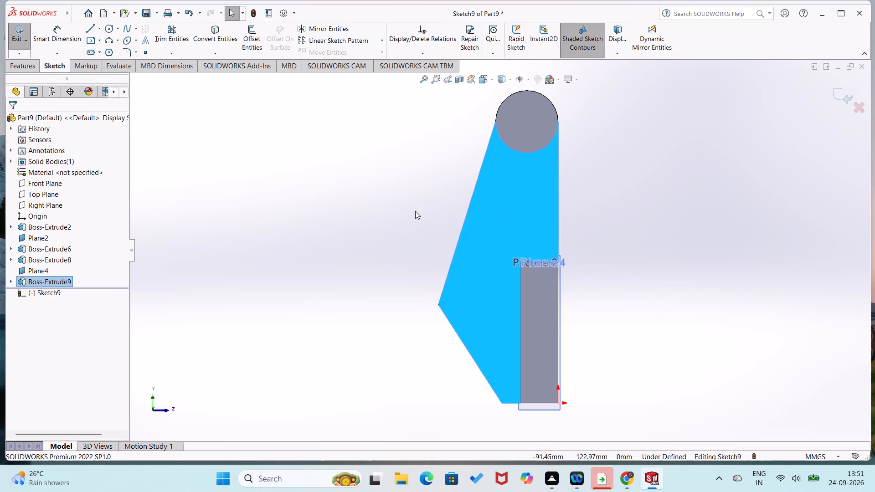
{"action": "left_click", "coordinate": [415, 211]}
{"action": "right_click_drag", "start_coordinate": [419, 198], "coordinate": [492, 130]}
{"action": "right_click_drag", "start_coordinate": [400, 153], "coordinate": [446, 190]}
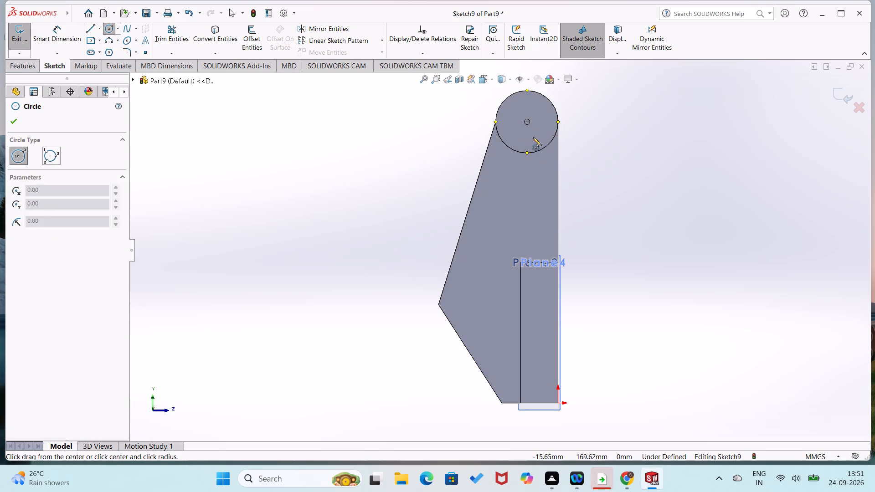
{"action": "left_click", "coordinate": [525, 120]}
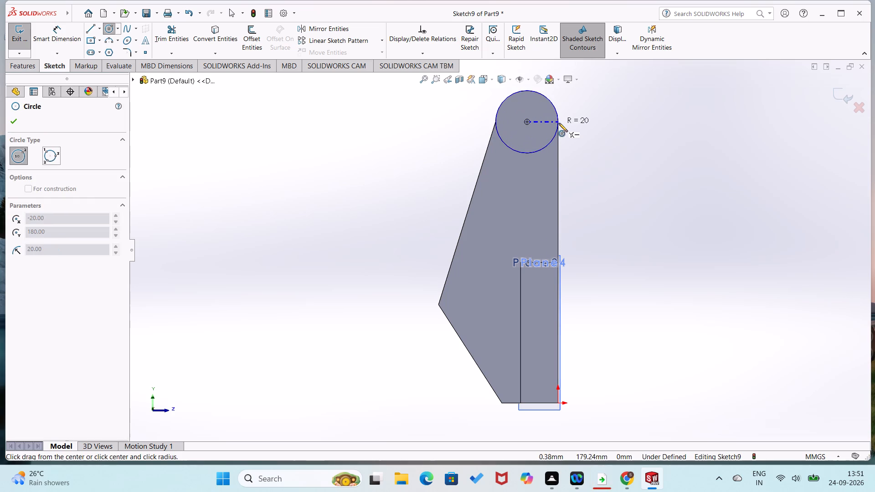
{"action": "left_click", "coordinate": [558, 122]}
{"action": "right_click_drag", "start_coordinate": [603, 161], "coordinate": [612, 125]}
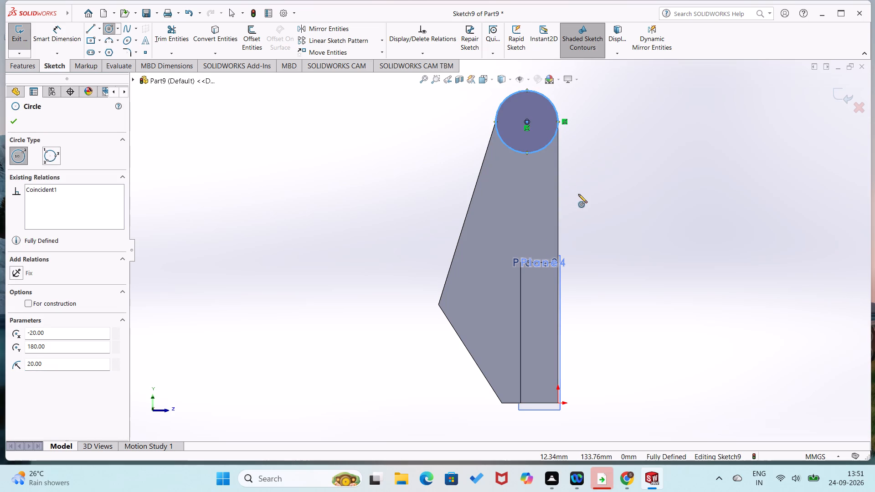
{"action": "right_click_drag", "start_coordinate": [578, 194], "coordinate": [640, 98]}
Extrude the circle on the second arm as a Mid Plane boss 25 mm deep, merged with the arm.
{"action": "middle_click_drag", "start_coordinate": [596, 182], "coordinate": [637, 189]}
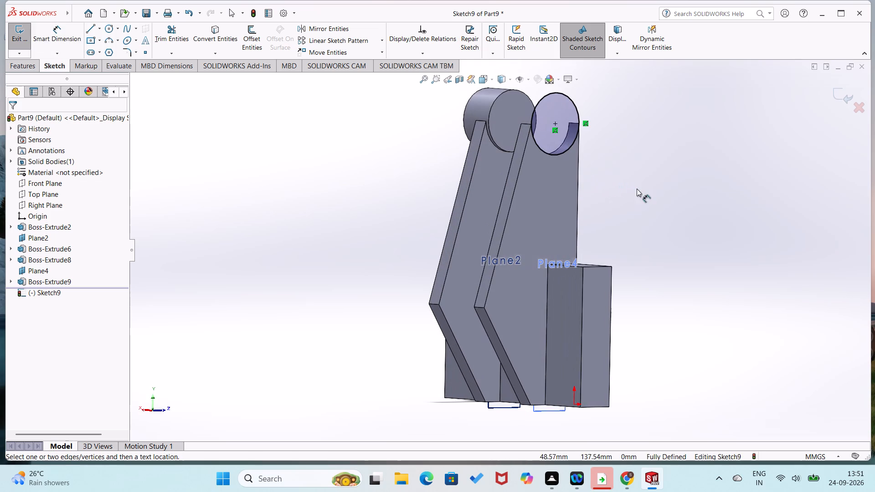
{"action": "middle_click_drag", "start_coordinate": [297, 126], "coordinate": [325, 132]}
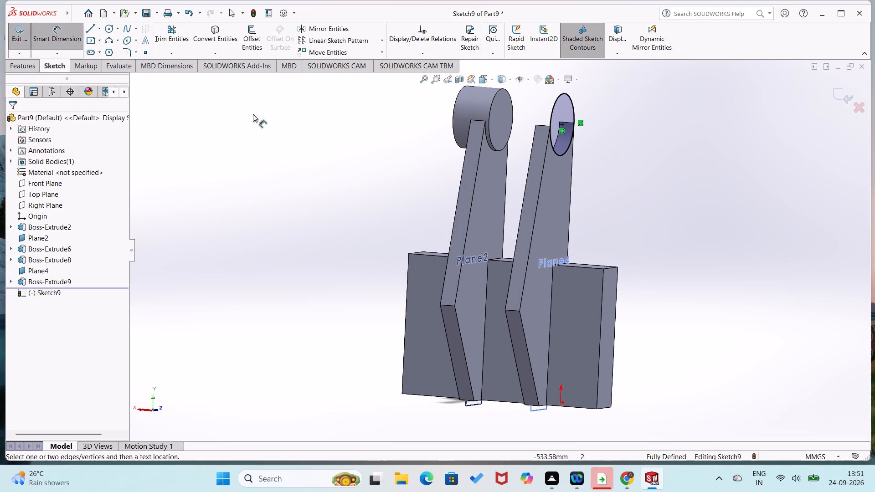
{"action": "left_click", "coordinate": [35, 62]}
{"action": "left_click", "coordinate": [32, 45]}
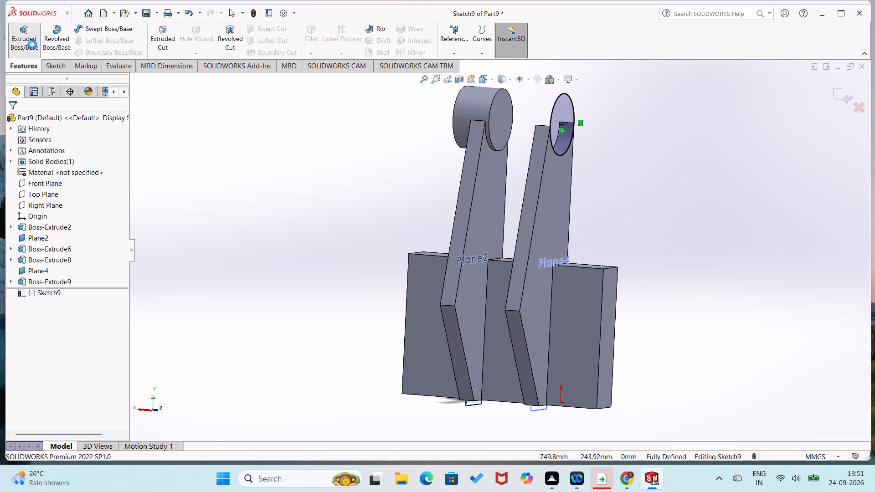
{"action": "middle_click_drag", "start_coordinate": [83, 119], "coordinate": [167, 136]}
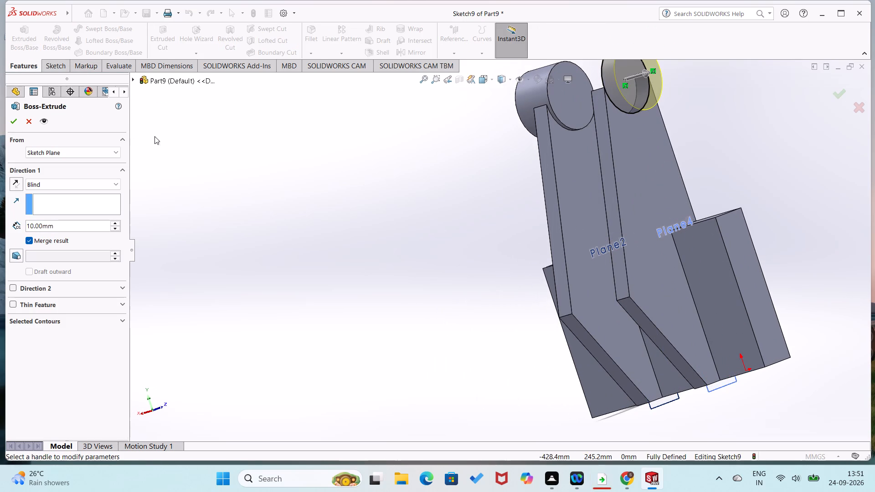
{"action": "left_click", "coordinate": [109, 185]}
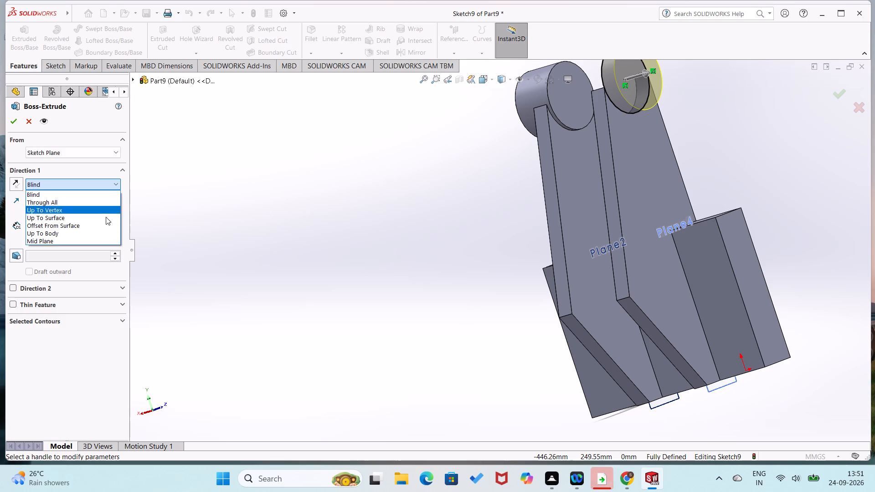
{"action": "left_click", "coordinate": [100, 242]}
{"action": "middle_click_drag", "start_coordinate": [177, 244], "coordinate": [223, 249]}
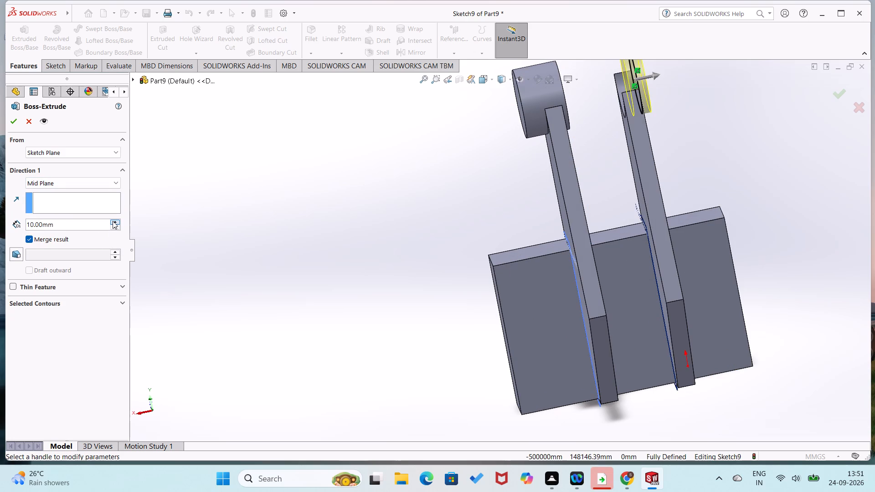
{"action": "left_click_drag", "start_coordinate": [104, 223], "coordinate": [53, 223]}
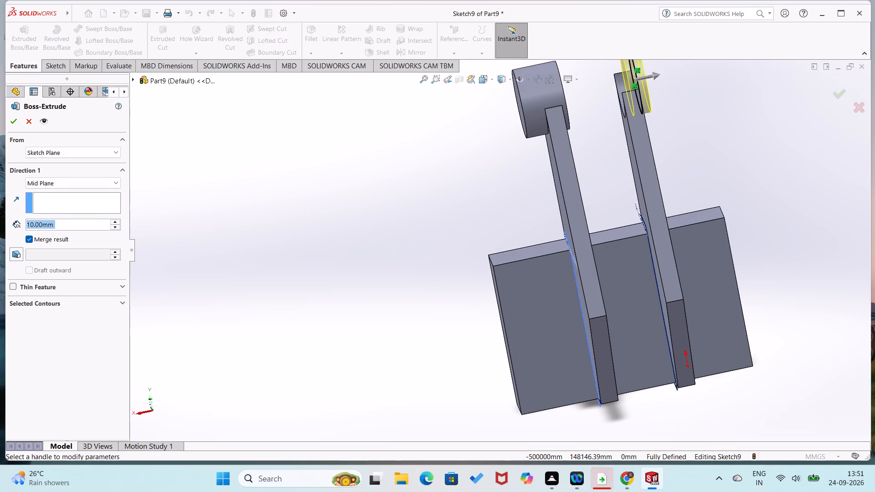
{"action": "type", "text": "25"}
{"action": "key", "text": "Return"}
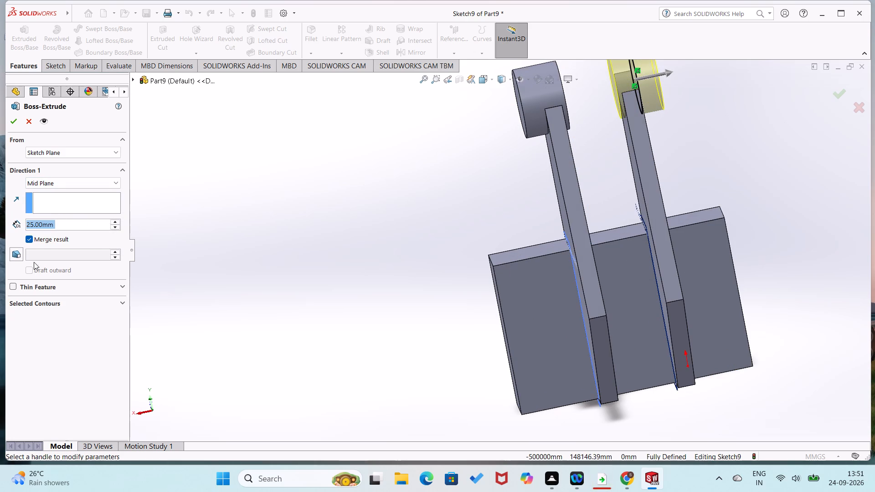
{"action": "left_click", "coordinate": [13, 116]}
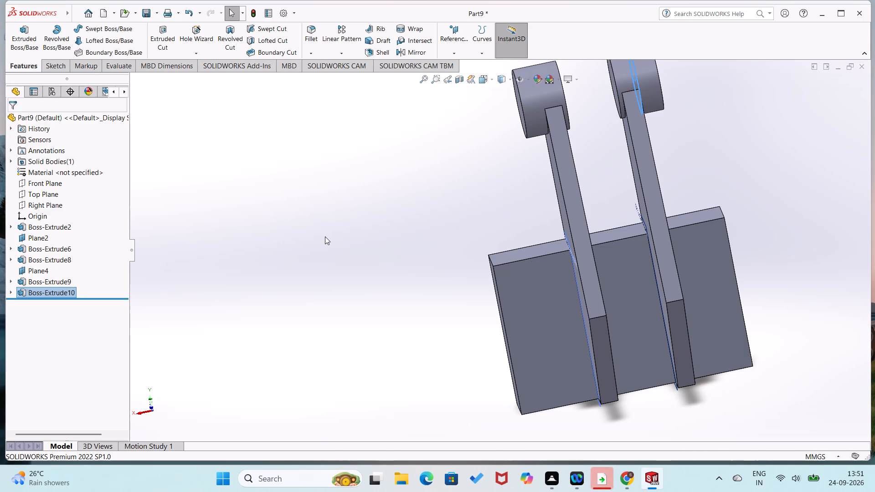
{"action": "left_click", "coordinate": [326, 236]}
Start a sketch on the first arm's boss end face and draw a concentric circle about 10.5 mm in radius.
{"action": "middle_click_drag", "start_coordinate": [349, 256], "coordinate": [423, 230]}
{"action": "right_click", "coordinate": [581, 90]}
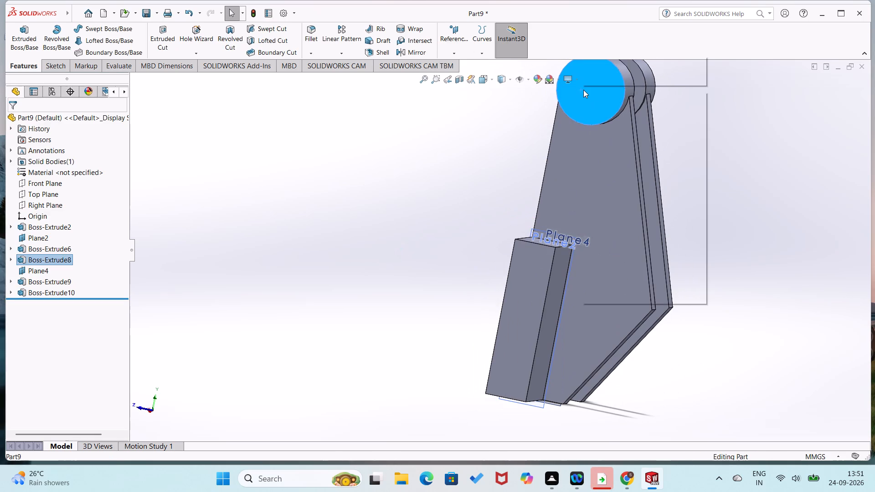
{"action": "left_click", "coordinate": [603, 80]}
{"action": "left_click", "coordinate": [387, 246]}
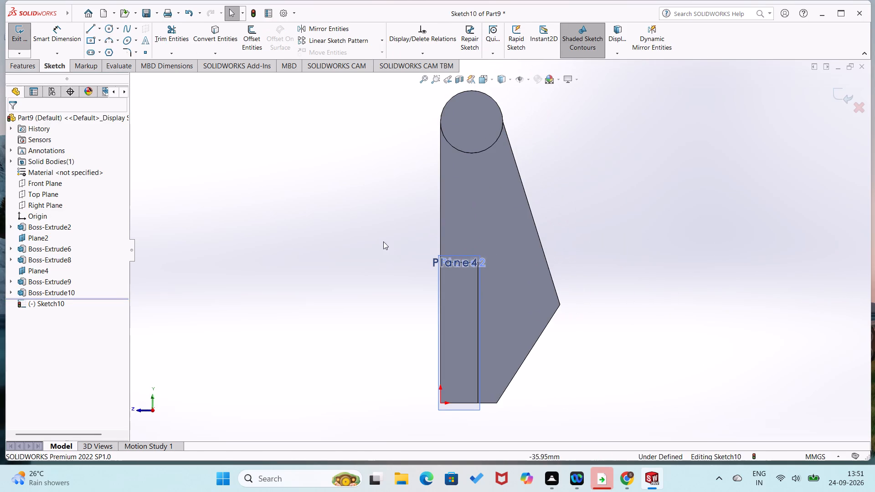
{"action": "right_click_drag", "start_coordinate": [367, 187], "coordinate": [442, 180]}
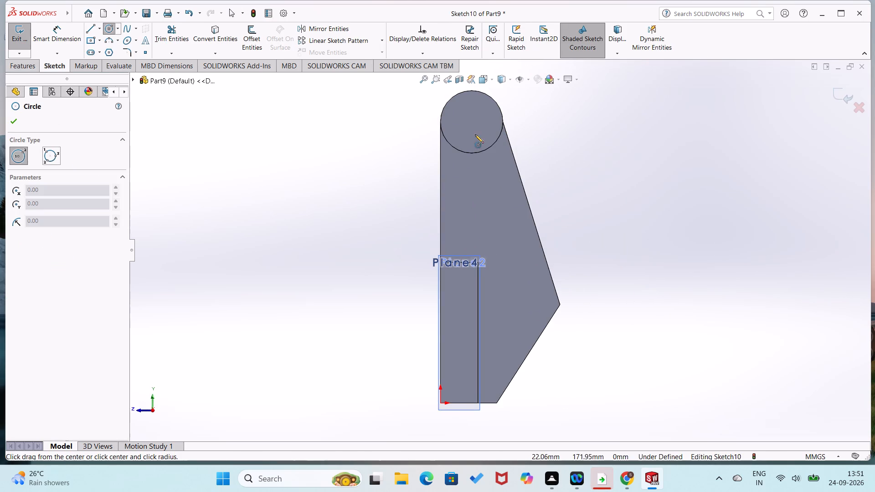
{"action": "left_click", "coordinate": [472, 121]}
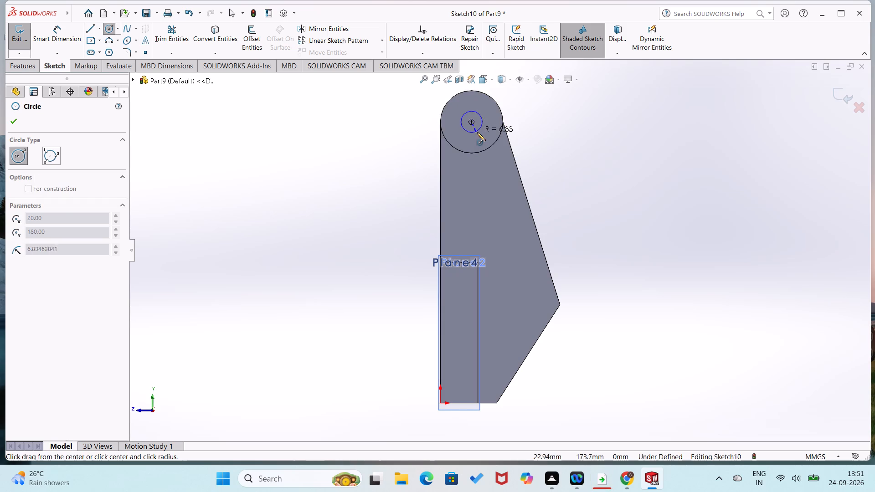
{"action": "left_click", "coordinate": [479, 136]}
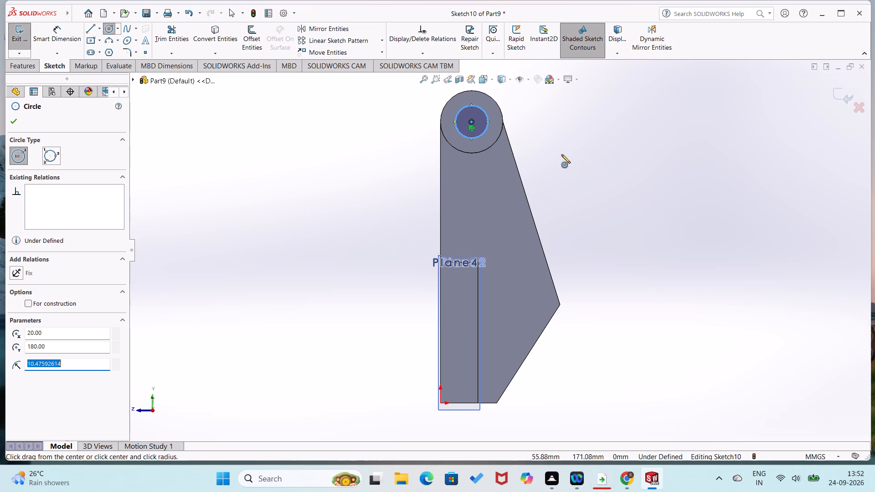
Dimension the circle on the boss face to a 16 mm diameter.
{"action": "right_click_drag", "start_coordinate": [566, 162], "coordinate": [594, 70]}
{"action": "left_click_drag", "start_coordinate": [488, 130], "coordinate": [494, 130]}
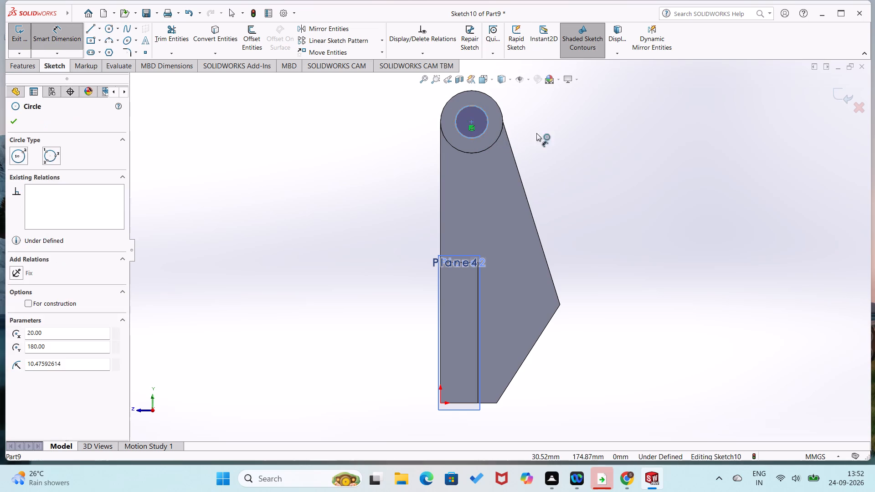
{"action": "left_click", "coordinate": [550, 129]}
{"action": "type", "text": "16"}
{"action": "key", "text": "Return"}
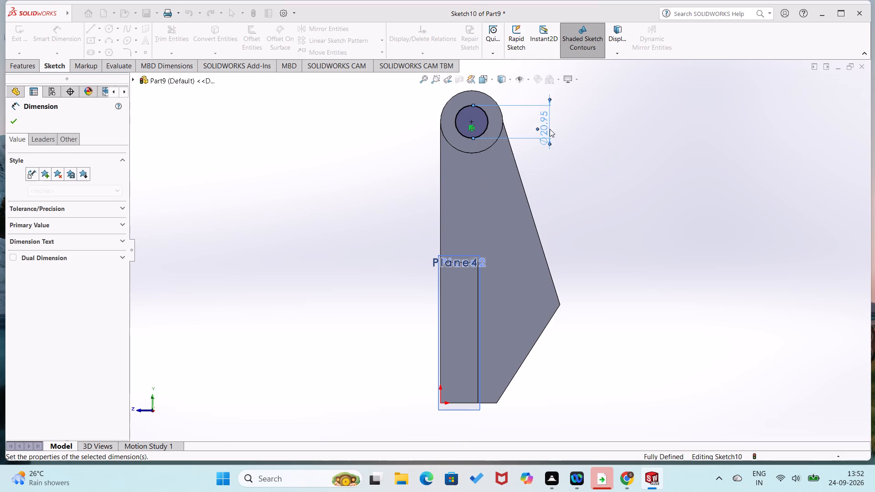
{"action": "left_click", "coordinate": [288, 171]}
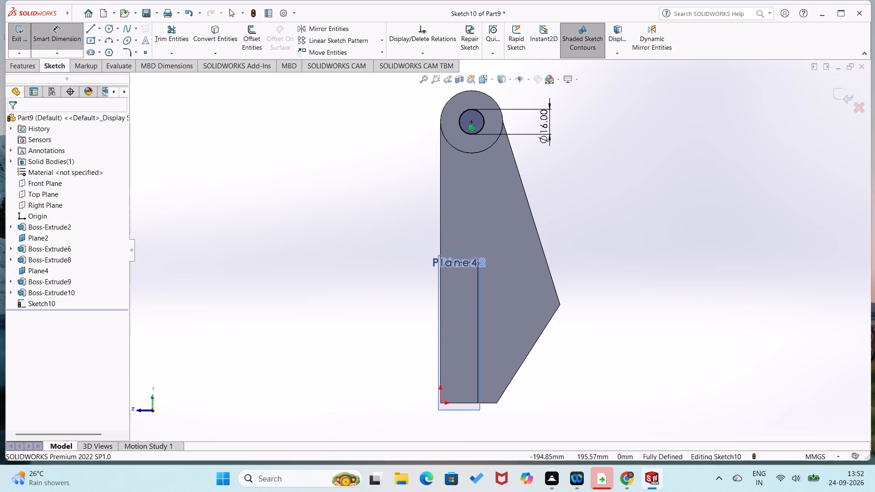
Cut-extrude the 16 mm circle Through All so the hole passes through both bosses.
{"action": "left_click", "coordinate": [20, 72]}
{"action": "left_click", "coordinate": [167, 38]}
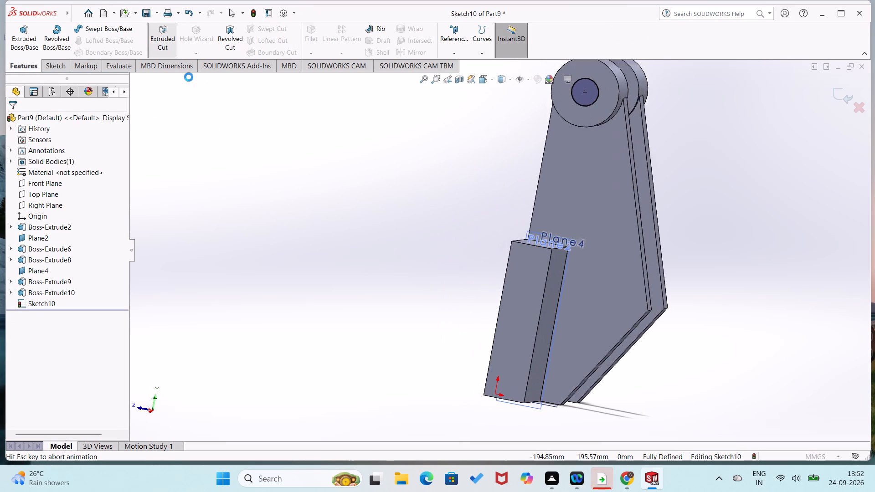
{"action": "middle_click_drag", "start_coordinate": [239, 157], "coordinate": [185, 190]}
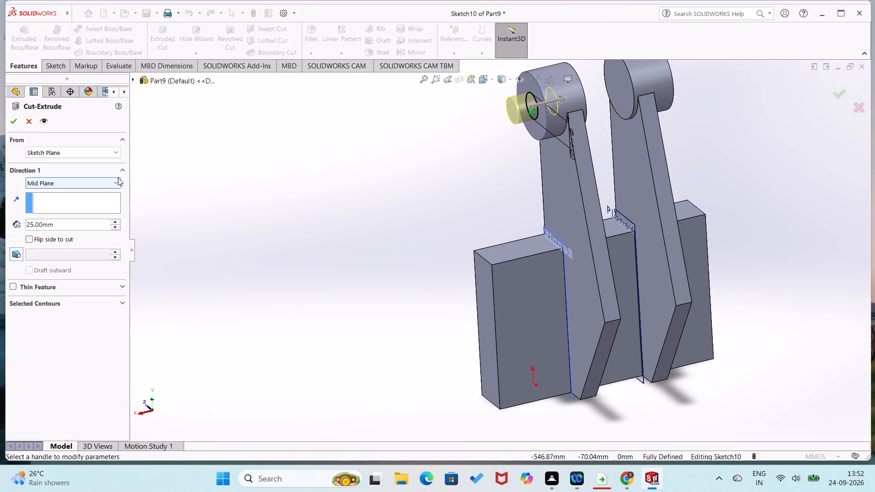
{"action": "left_click", "coordinate": [117, 179]}
{"action": "left_click", "coordinate": [101, 203]}
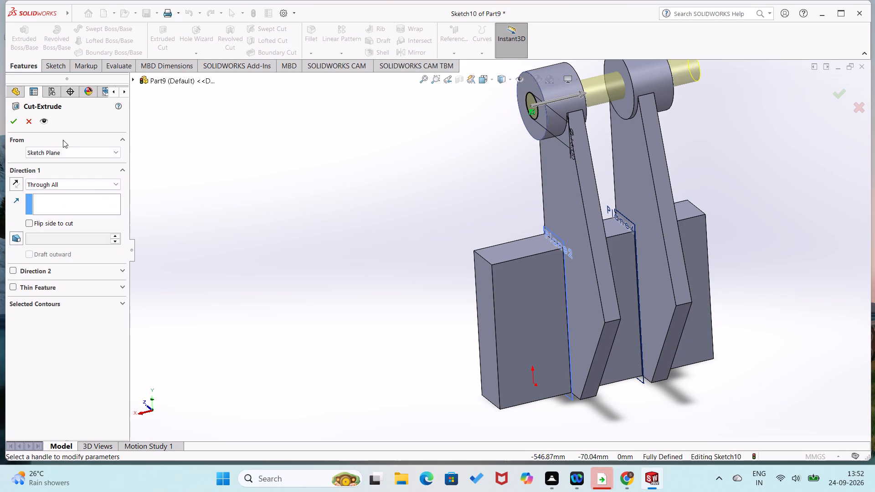
{"action": "left_click", "coordinate": [18, 123]}
{"action": "left_click", "coordinate": [212, 206]}
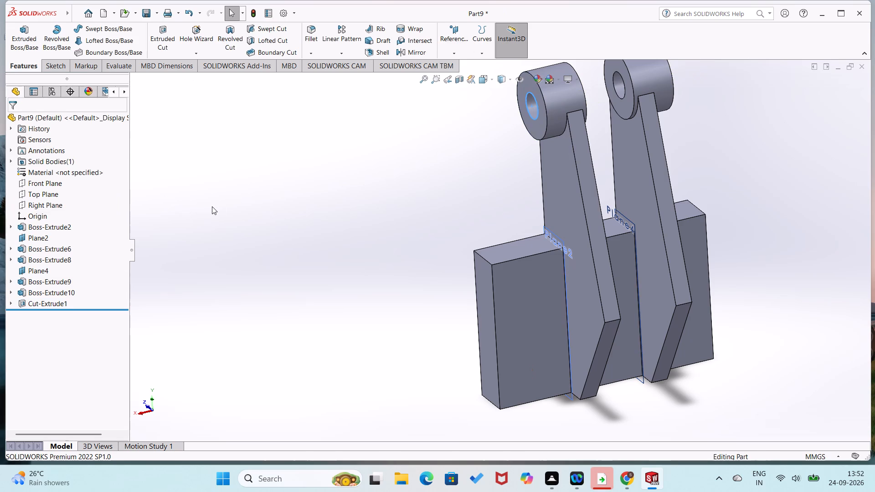
Sketch two level circles, about 8.7 mm and 14 mm in radius, on the block's arm-side face, one outside each arm.
{"action": "right_click", "coordinate": [518, 308]}
{"action": "left_click", "coordinate": [540, 269]}
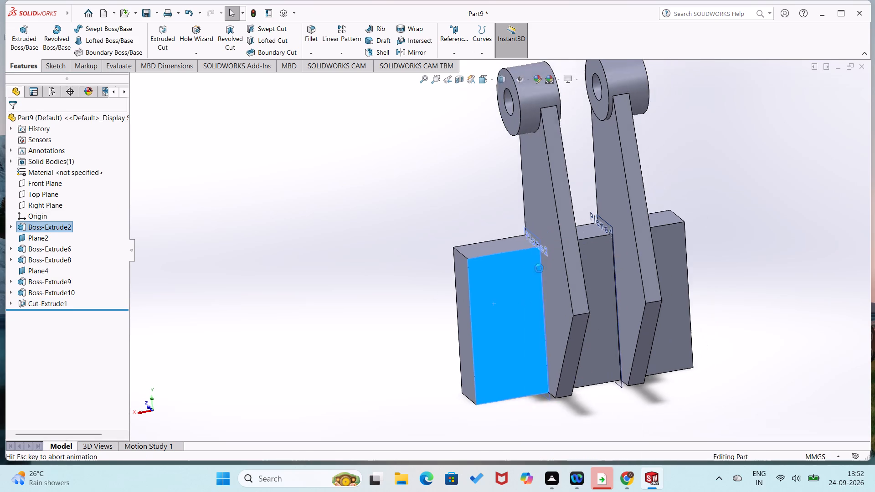
{"action": "left_click", "coordinate": [303, 227]}
{"action": "right_click_drag", "start_coordinate": [299, 230], "coordinate": [367, 167]}
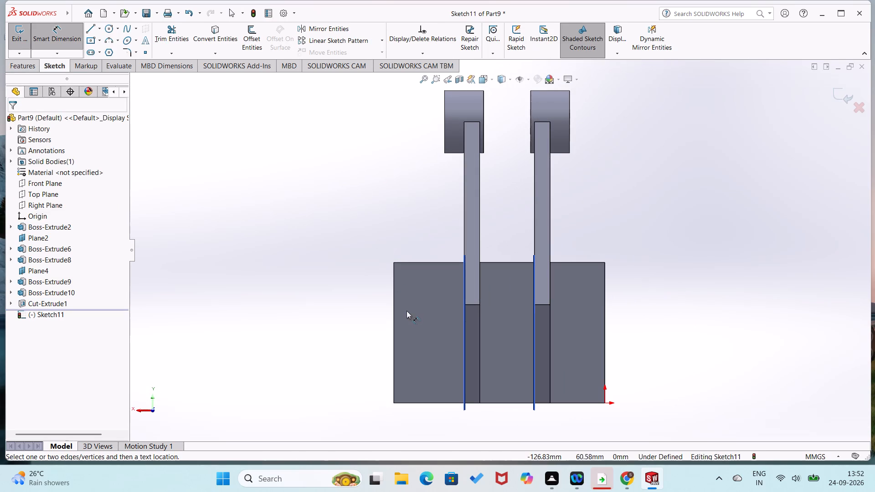
{"action": "right_click_drag", "start_coordinate": [281, 223], "coordinate": [365, 170]}
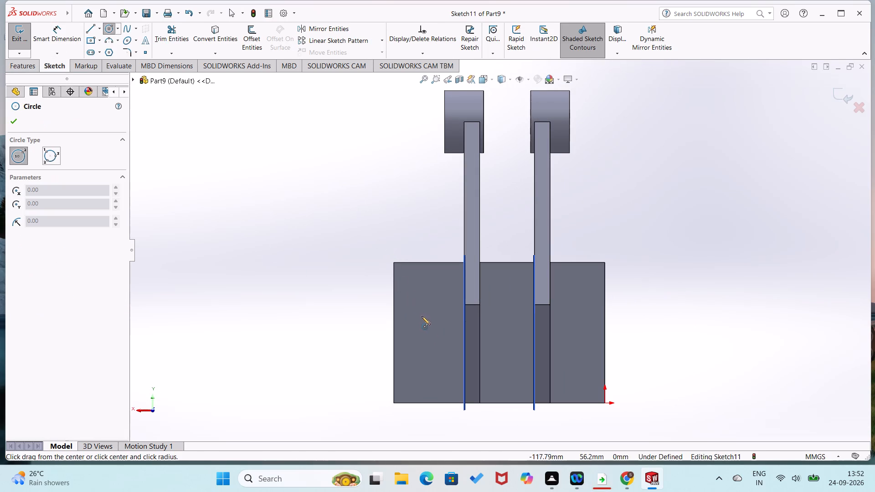
{"action": "left_click", "coordinate": [433, 328]}
{"action": "left_click", "coordinate": [432, 342]}
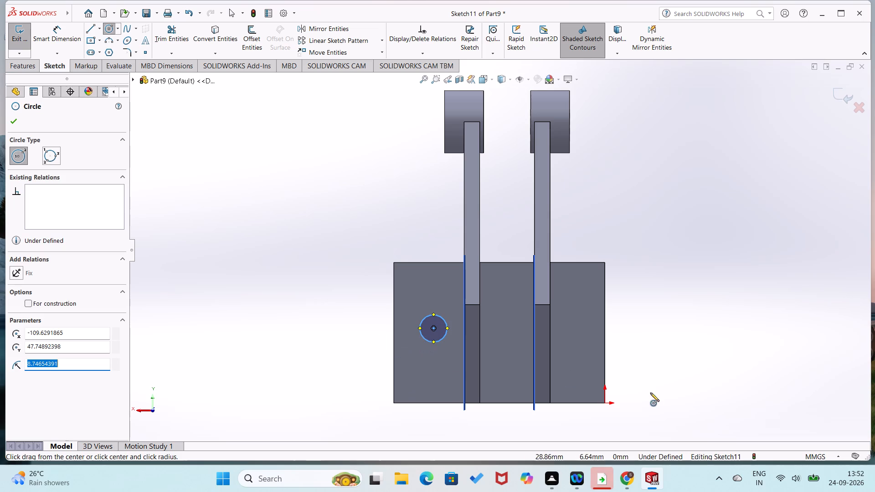
{"action": "left_click", "coordinate": [583, 329]}
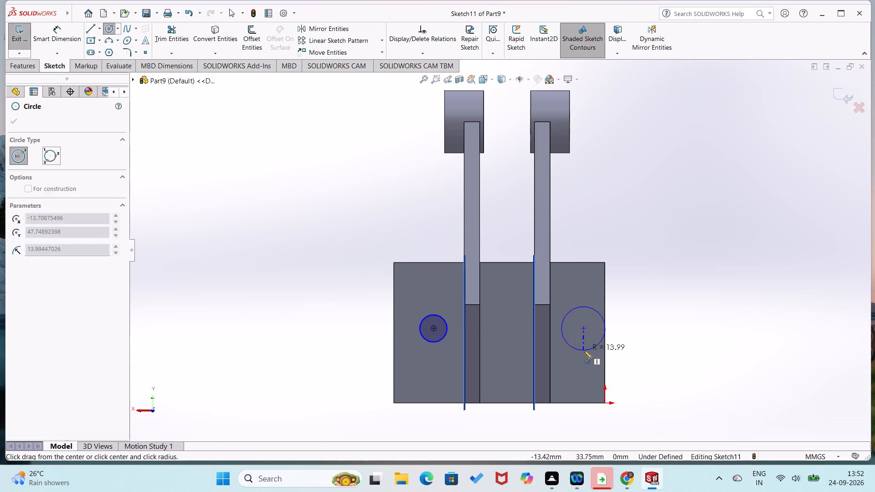
{"action": "left_click", "coordinate": [584, 350]}
{"action": "right_click_drag", "start_coordinate": [632, 318], "coordinate": [654, 227]}
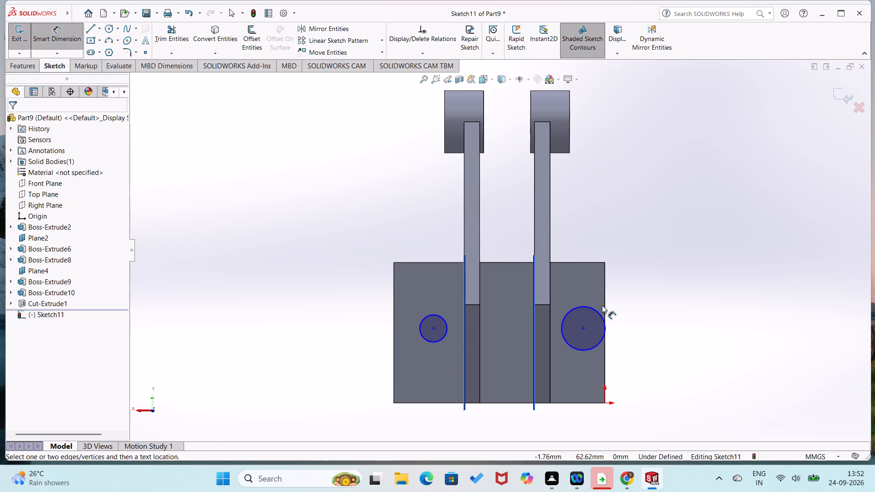
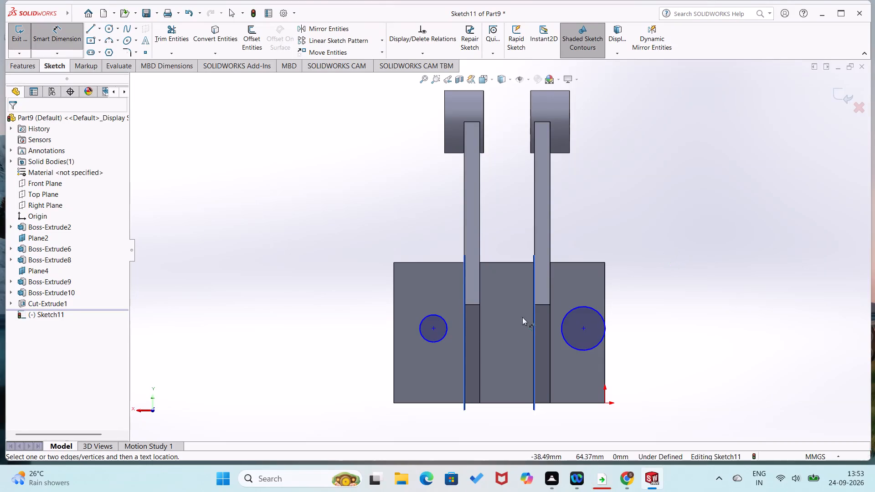
Dimension the smaller circle on the block face to a 10 mm diameter.
{"action": "left_click", "coordinate": [437, 343]}
{"action": "left_click", "coordinate": [433, 364]}
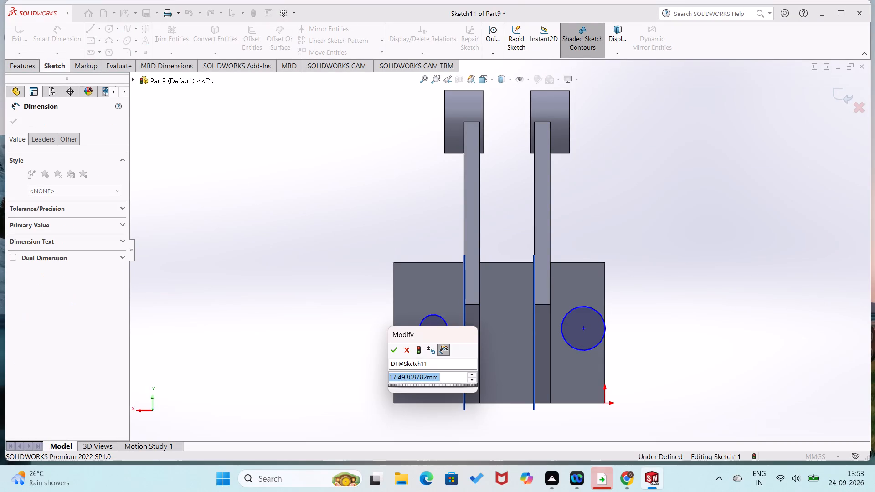
{"action": "key", "text": "5"}
{"action": "key", "text": "Return"}
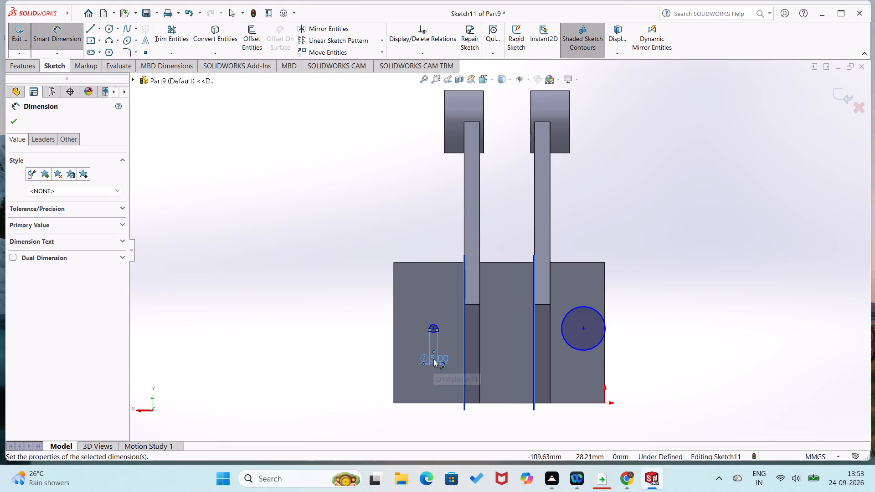
{"action": "double_click", "coordinate": [433, 359]}
{"action": "type", "text": "10"}
{"action": "key", "text": "Return"}
{"action": "left_click", "coordinate": [362, 324]}
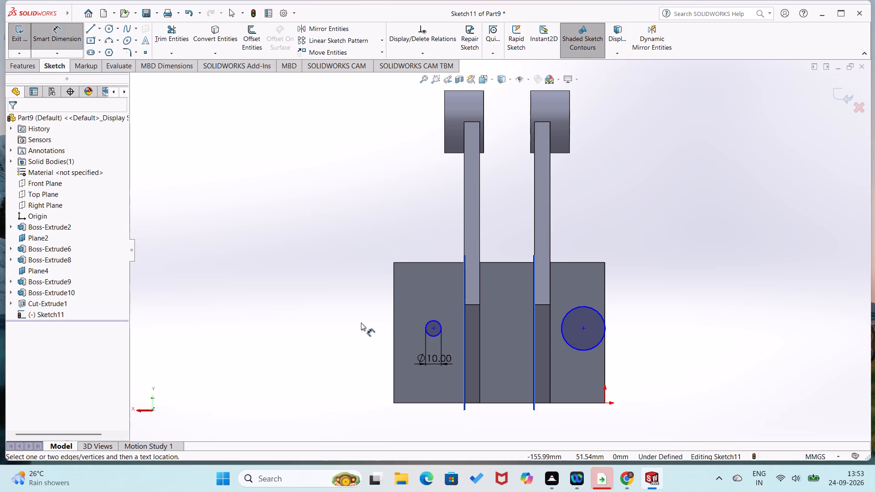
{"action": "left_click", "coordinate": [337, 323]}
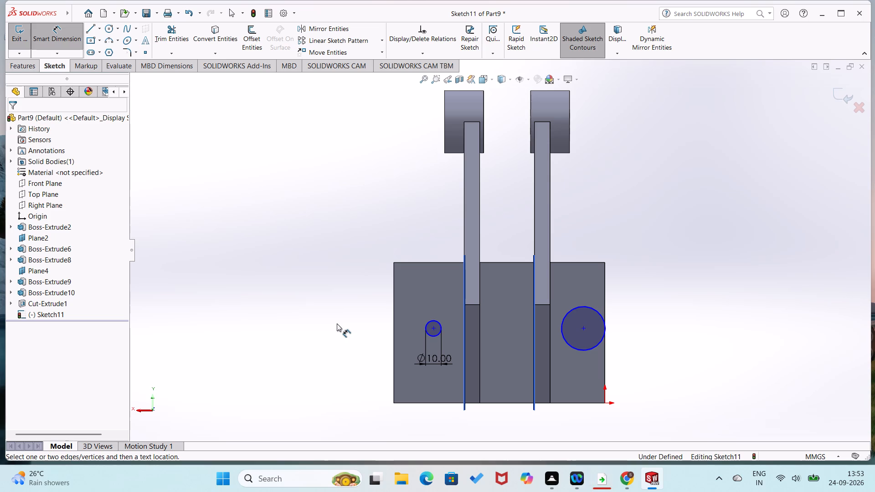
Dimension the smaller circle's centre 40 mm below the block's upper edge.
{"action": "scroll", "coordinate": [376, 318], "scroll_direction": "down", "scroll_amount": 2}
{"action": "right_click", "coordinate": [353, 334]}
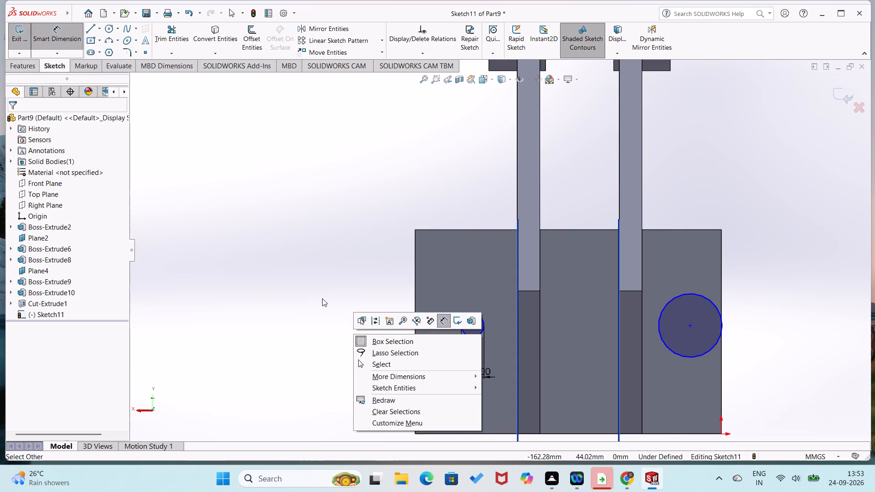
{"action": "left_click", "coordinate": [322, 297]}
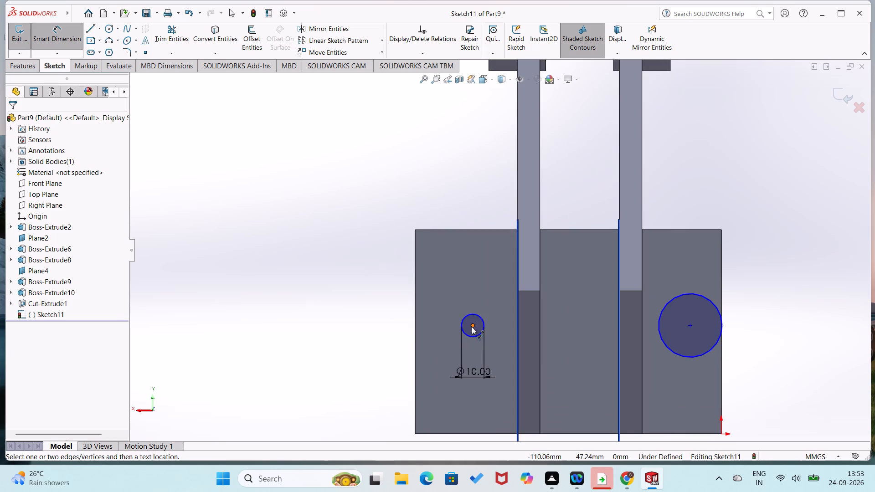
{"action": "left_click", "coordinate": [472, 326]}
{"action": "left_click", "coordinate": [467, 230]}
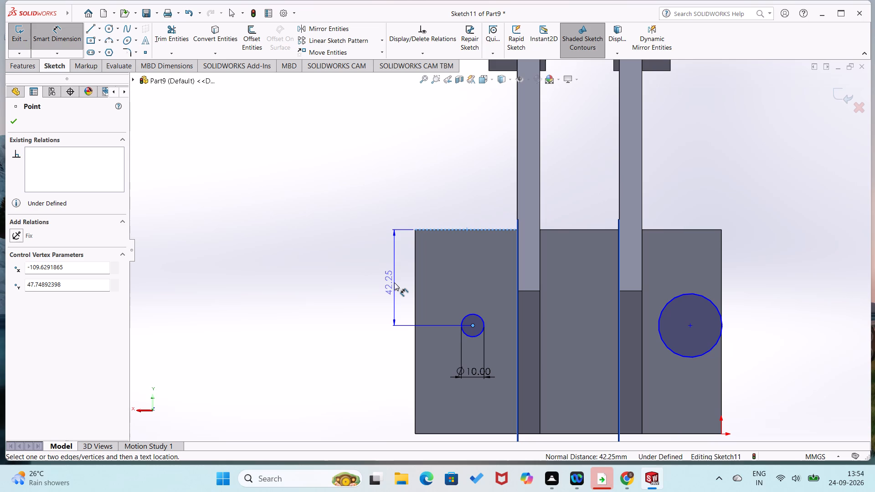
{"action": "left_click", "coordinate": [394, 282]}
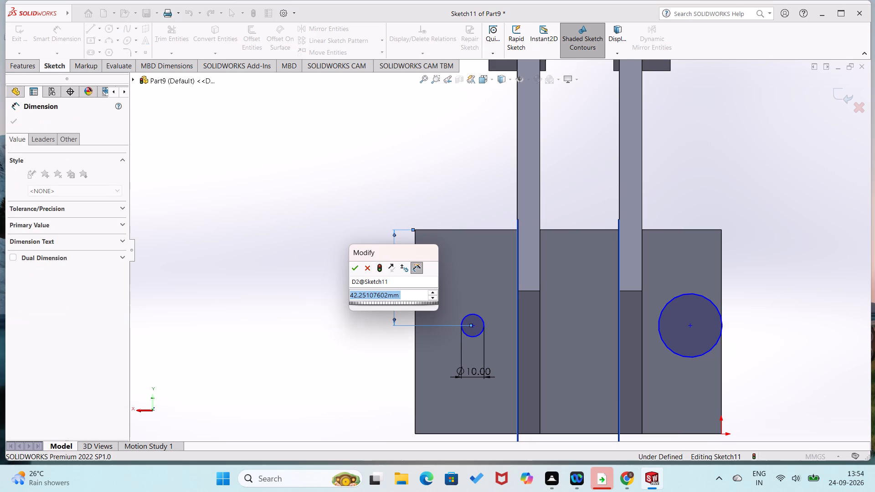
{"action": "type", "text": "22"}
{"action": "key", "text": "Return"}
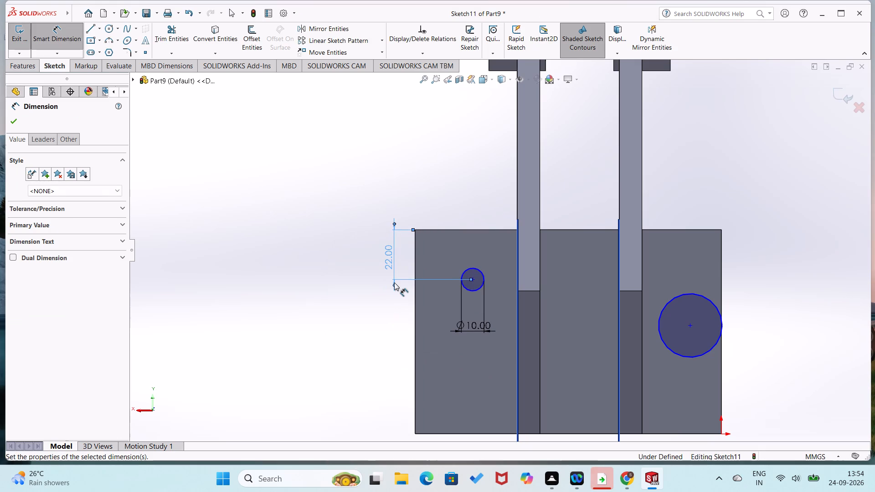
{"action": "double_click", "coordinate": [394, 260]}
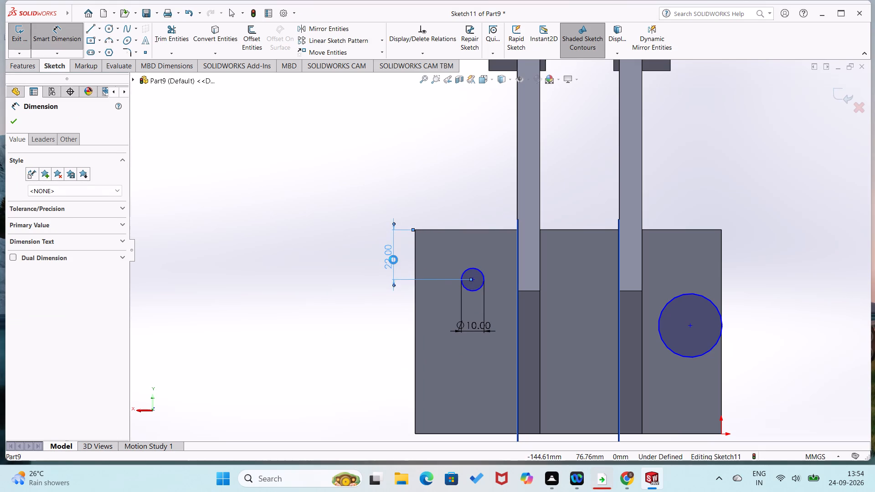
{"action": "type", "text": "40"}
{"action": "key", "text": "Return"}
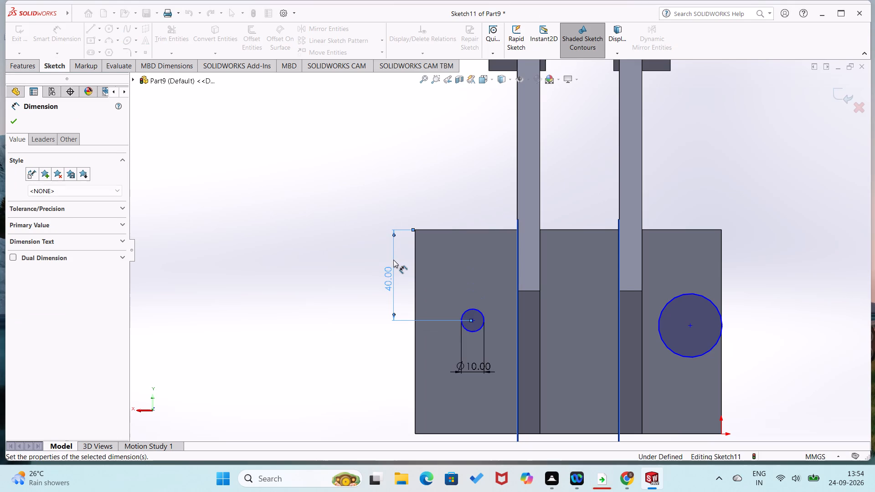
{"action": "left_click", "coordinate": [362, 282]}
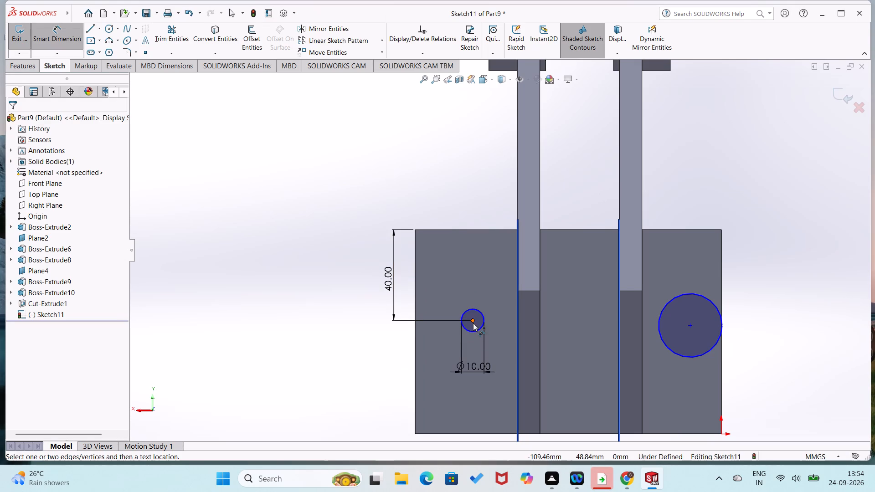
Dimension the smaller circle's centre 22 mm from the block's nearest side edge.
{"action": "left_click", "coordinate": [473, 322]}
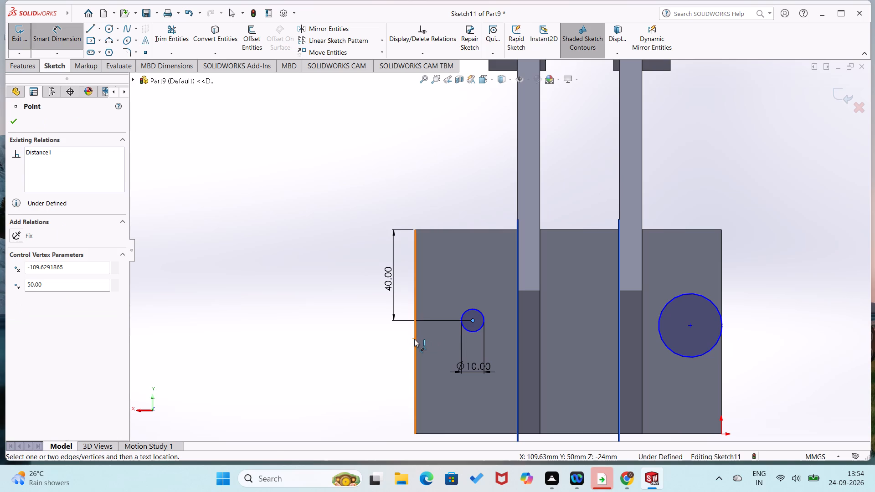
{"action": "left_click", "coordinate": [414, 339]}
{"action": "left_click", "coordinate": [437, 346]}
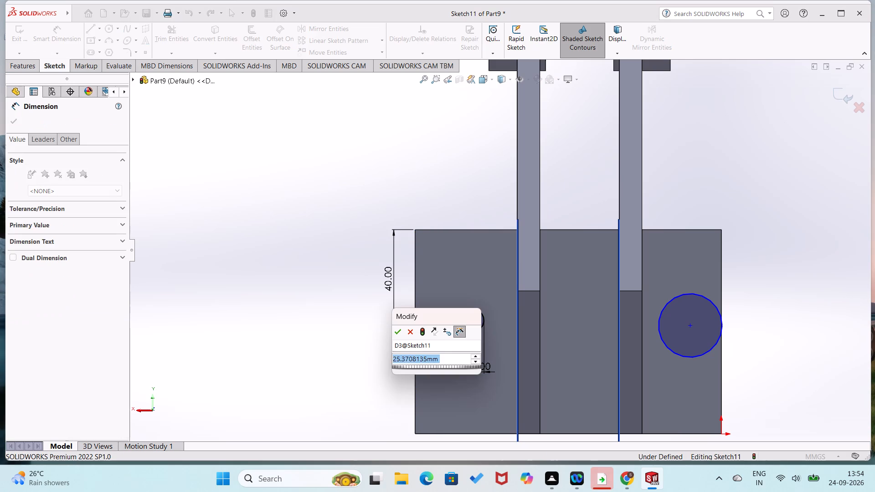
{"action": "type", "text": "25"}
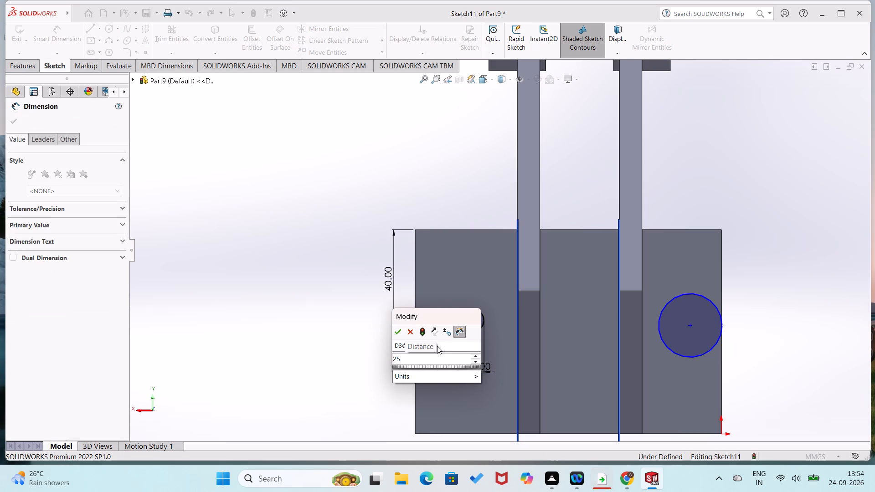
{"action": "key", "text": "BackSpace"}
{"action": "key", "text": "2"}
{"action": "key", "text": "Return"}
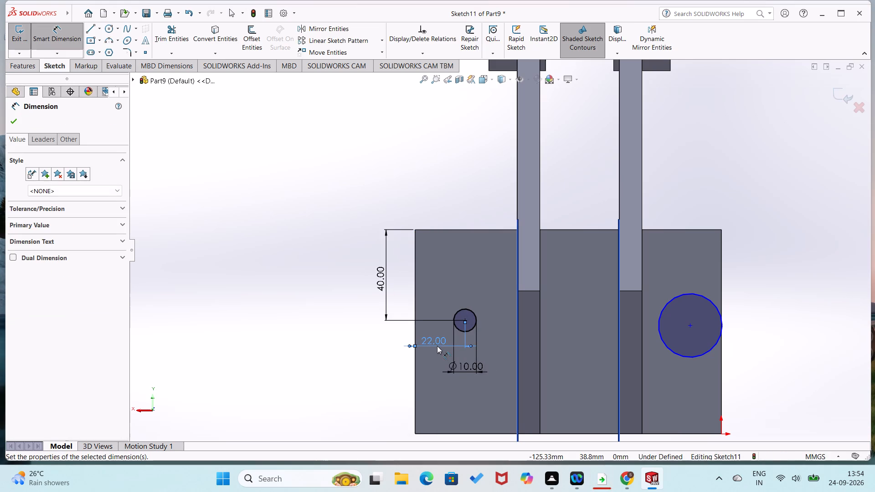
{"action": "left_click", "coordinate": [381, 354]}
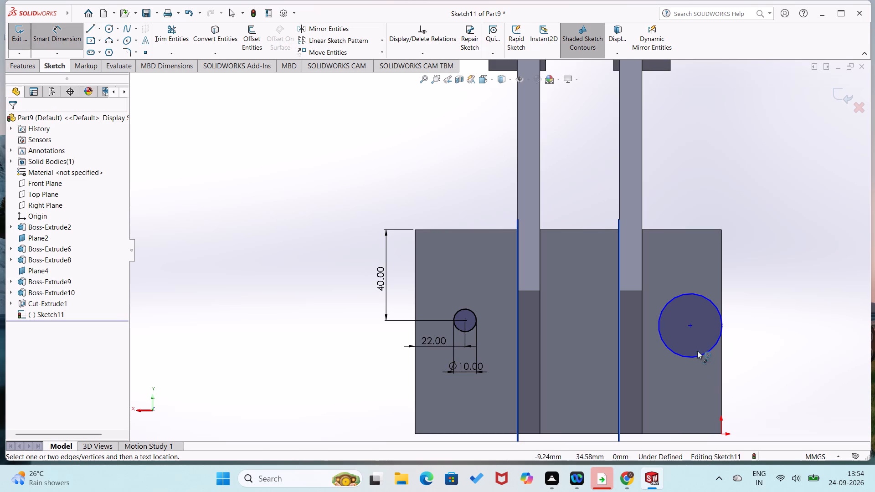
Dimension the larger circle's centre 22 mm from the block's side edge next to the origin.
{"action": "left_click", "coordinate": [690, 326]}
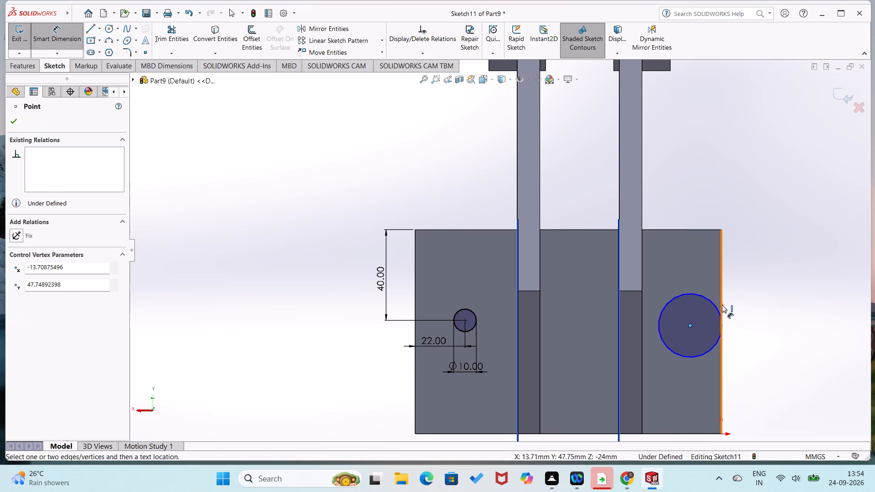
{"action": "left_click", "coordinate": [722, 305]}
{"action": "left_click", "coordinate": [711, 371]}
{"action": "type", "text": "22"}
{"action": "key", "text": "Return"}
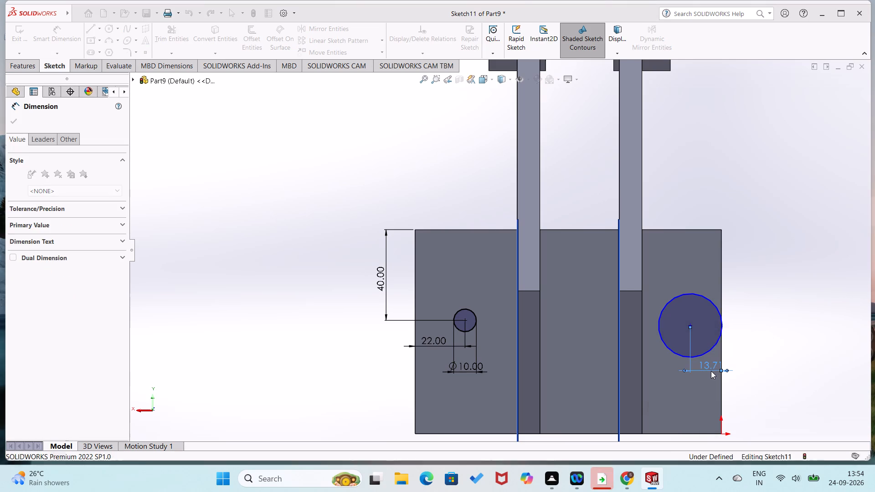
Dimension the larger circle to a 15 mm diameter.
{"action": "left_click", "coordinate": [699, 338]}
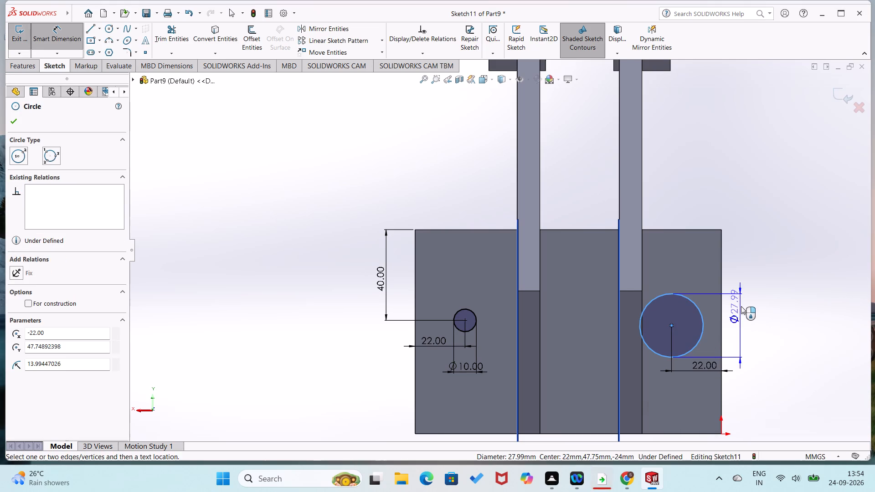
{"action": "left_click", "coordinate": [741, 306]}
{"action": "type", "text": "10"}
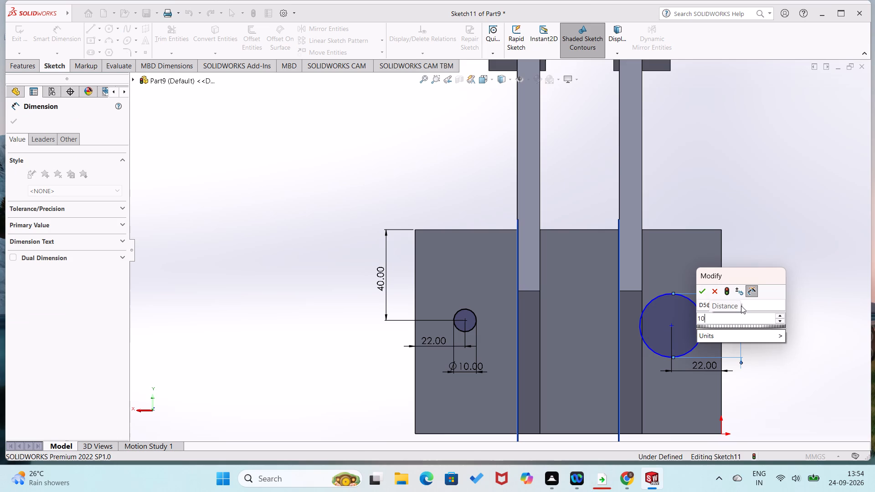
{"action": "key", "text": "BackSpace"}
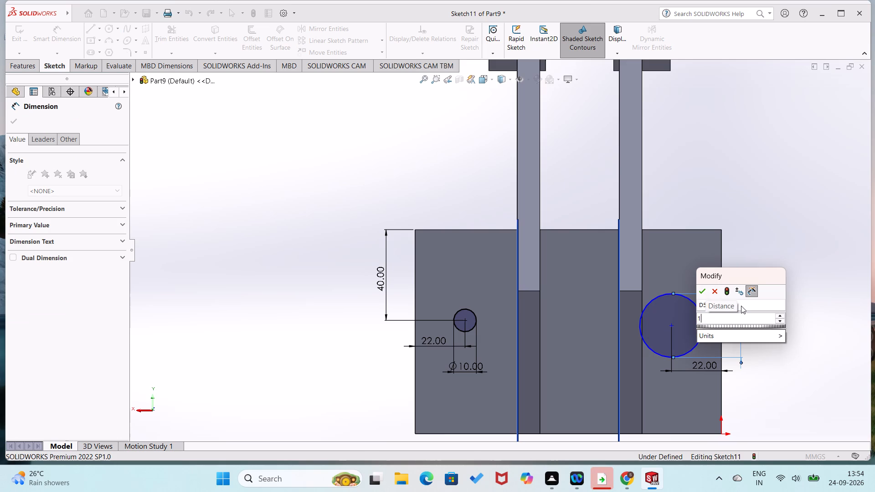
{"action": "key", "text": "5"}
{"action": "key", "text": "Return"}
{"action": "left_click", "coordinate": [758, 274]}
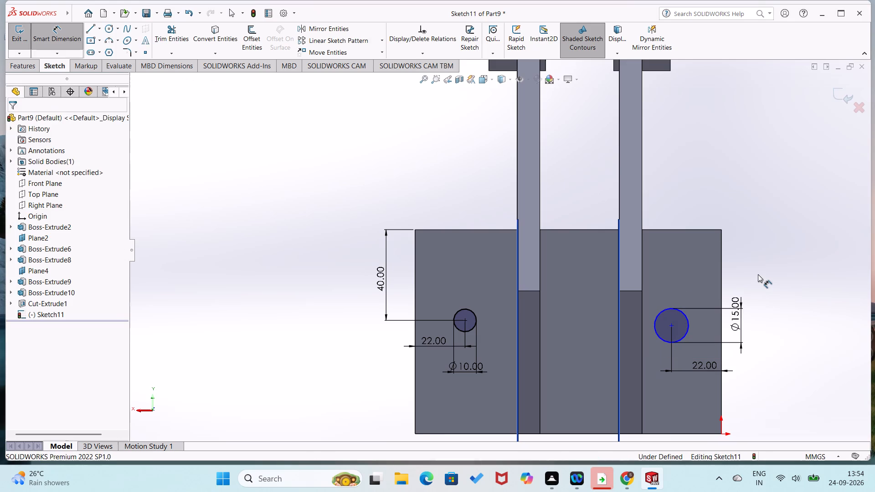
Dimension the 15 mm circle's centre 40 mm below the block's upper edge.
{"action": "left_click", "coordinate": [672, 323]}
{"action": "left_click", "coordinate": [678, 230]}
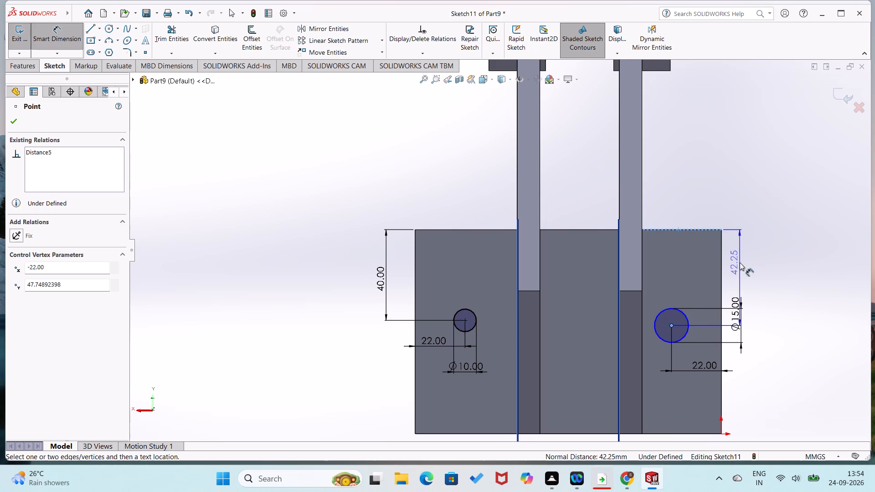
{"action": "left_click", "coordinate": [742, 263]}
{"action": "type", "text": "40"}
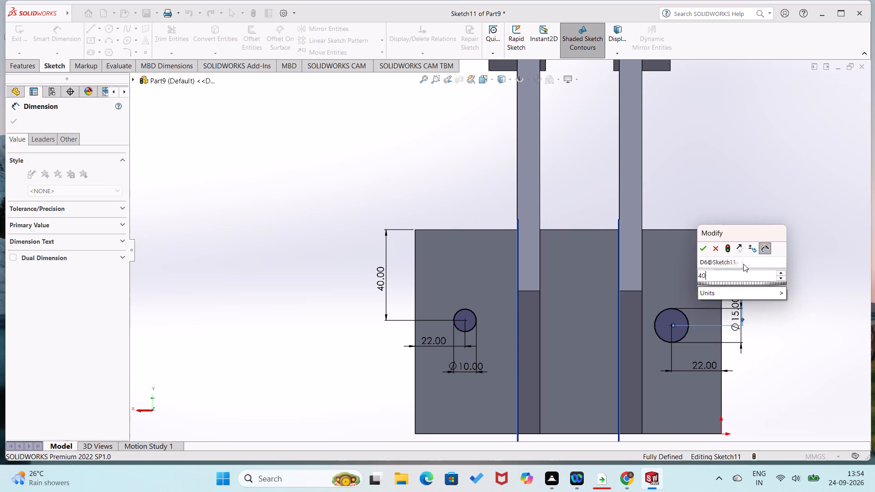
{"action": "key", "text": "Return"}
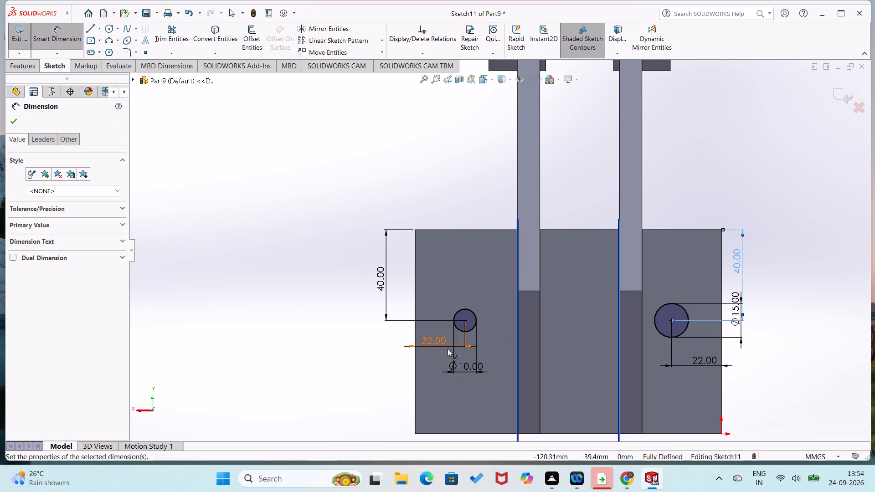
Set the 10 mm circle's diameter to 15 mm.
{"action": "double_click", "coordinate": [464, 368]}
{"action": "type", "text": "15"}
{"action": "key", "text": "Return"}
{"action": "left_click", "coordinate": [309, 367]}
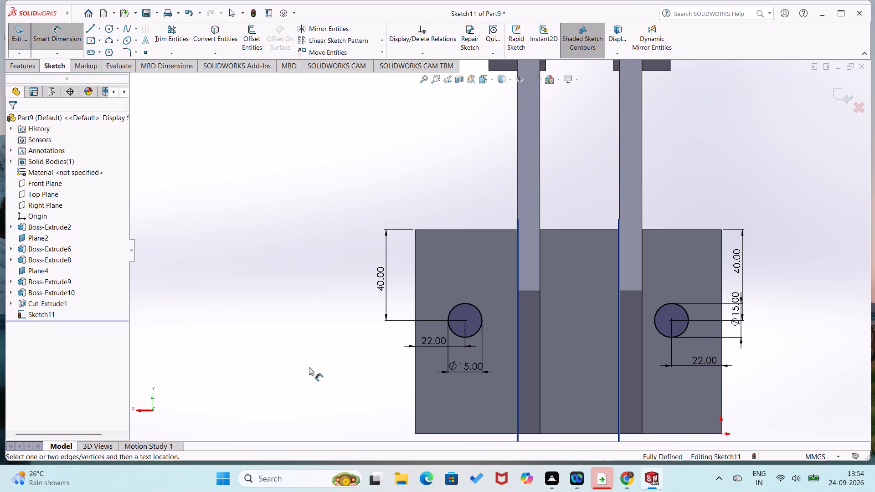
Cut-extrude both 15 mm circles Through All to make two holes through the block.
{"action": "left_click", "coordinate": [13, 62]}
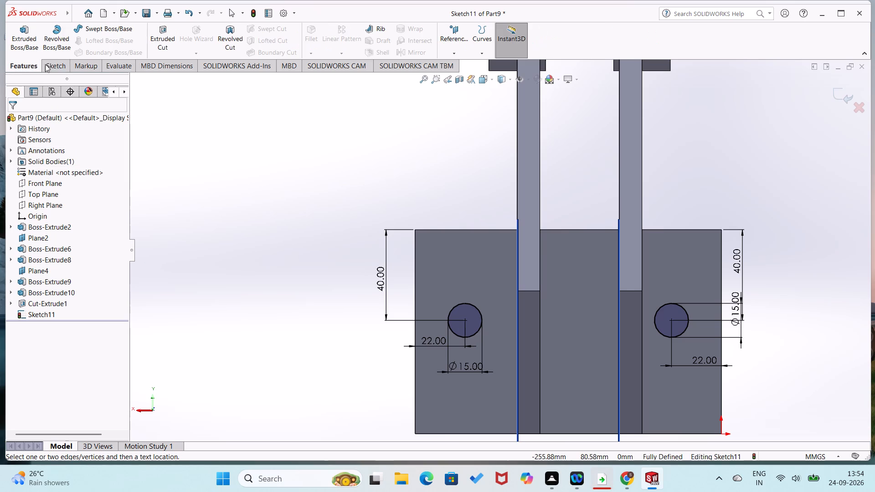
{"action": "left_click", "coordinate": [160, 41]}
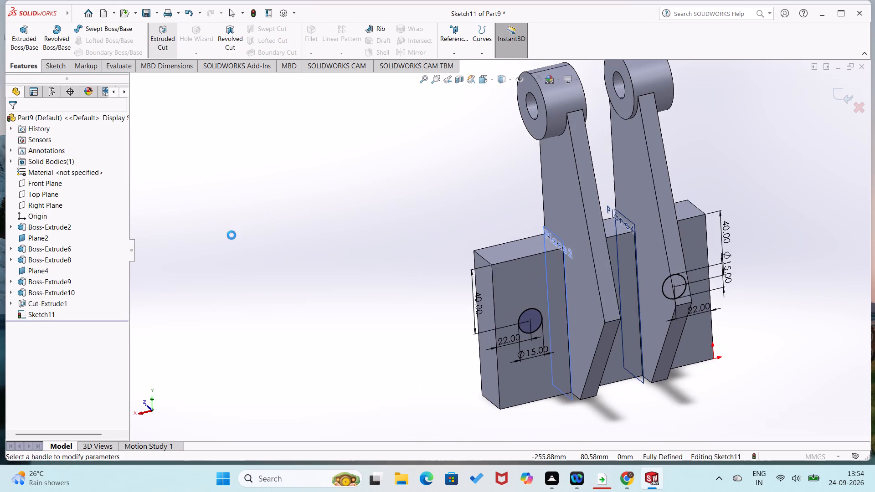
{"action": "left_click", "coordinate": [14, 121]}
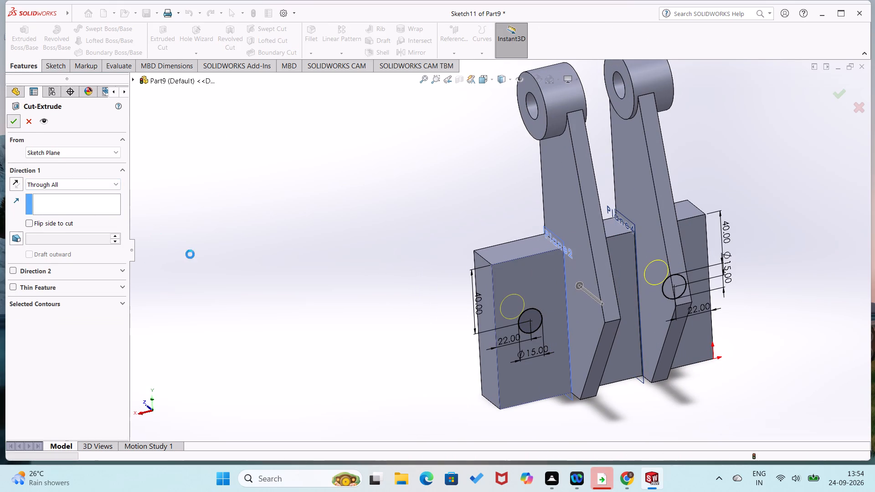
{"action": "left_click", "coordinate": [234, 265]}
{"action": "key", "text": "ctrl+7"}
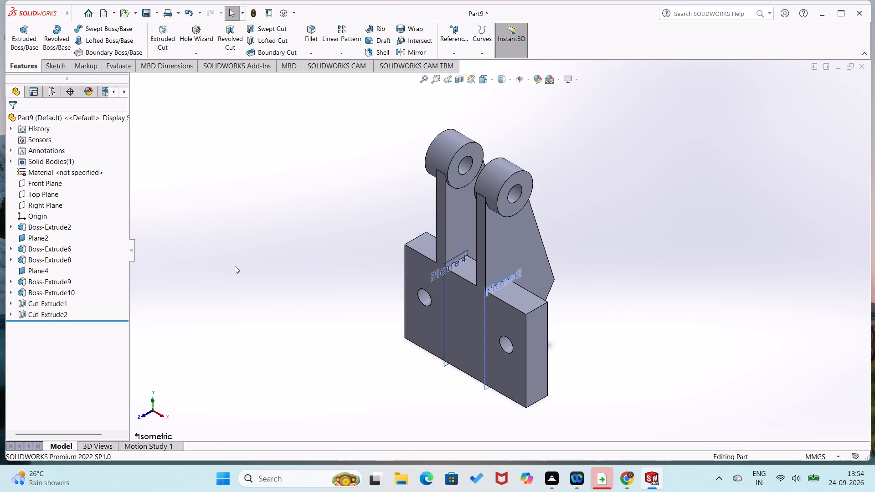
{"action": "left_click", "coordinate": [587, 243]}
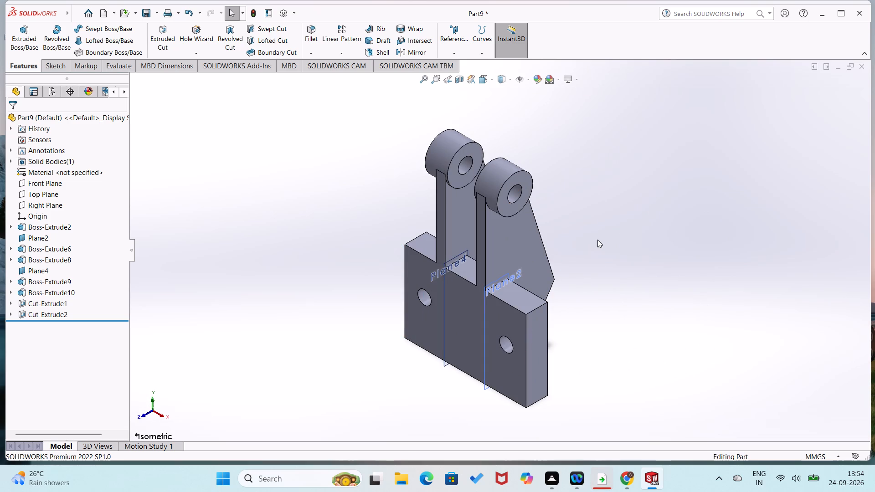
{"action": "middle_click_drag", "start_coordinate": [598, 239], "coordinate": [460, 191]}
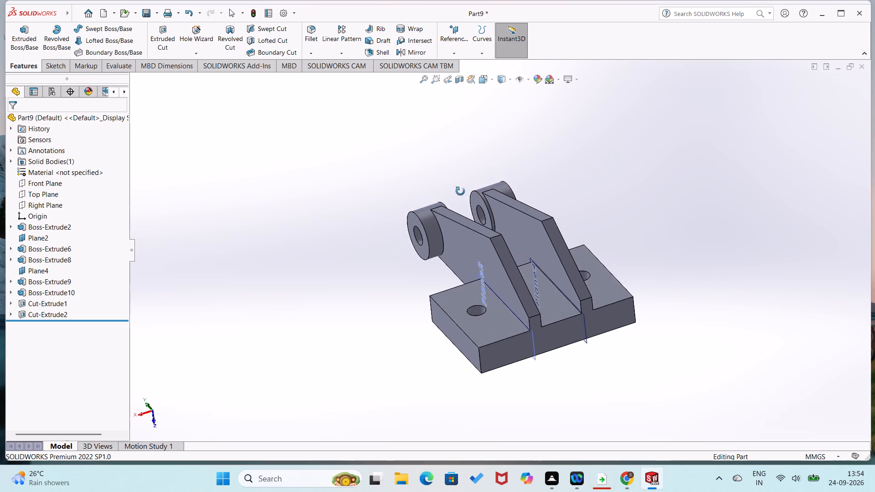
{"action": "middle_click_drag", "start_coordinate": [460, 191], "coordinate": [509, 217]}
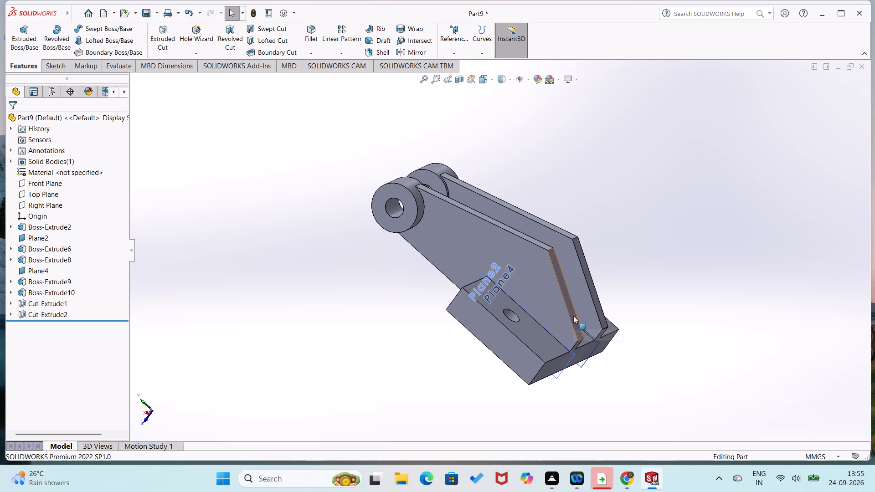
Save the part in the Documents folder under the name homee1111.
{"action": "key", "text": "ctrl+s"}
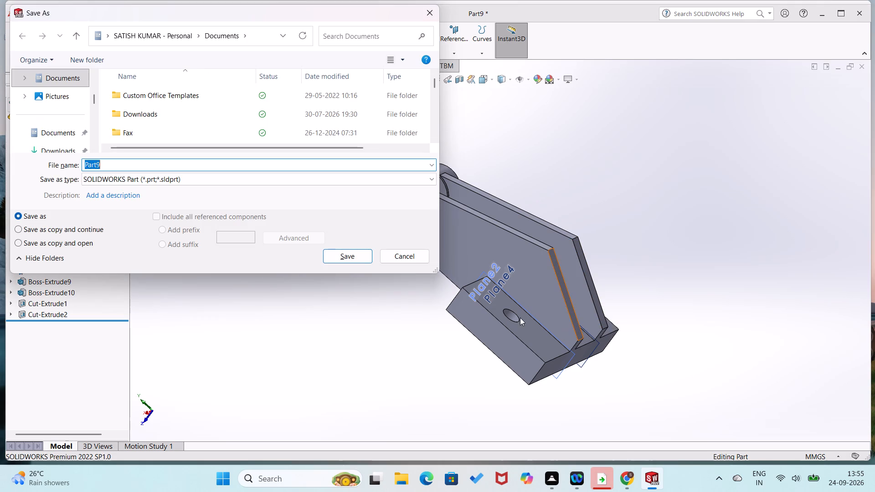
{"action": "type", "text": "homee"}
{"action": "type", "text": "1111"}
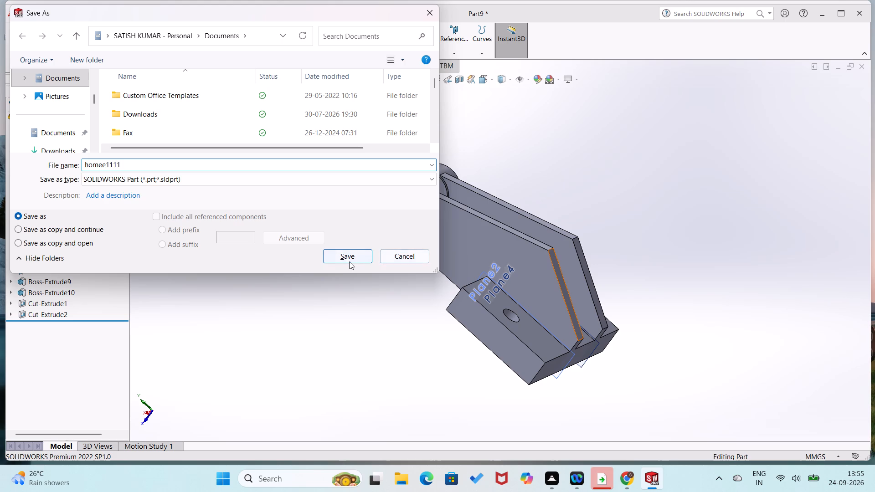
{"action": "left_click", "coordinate": [349, 260]}
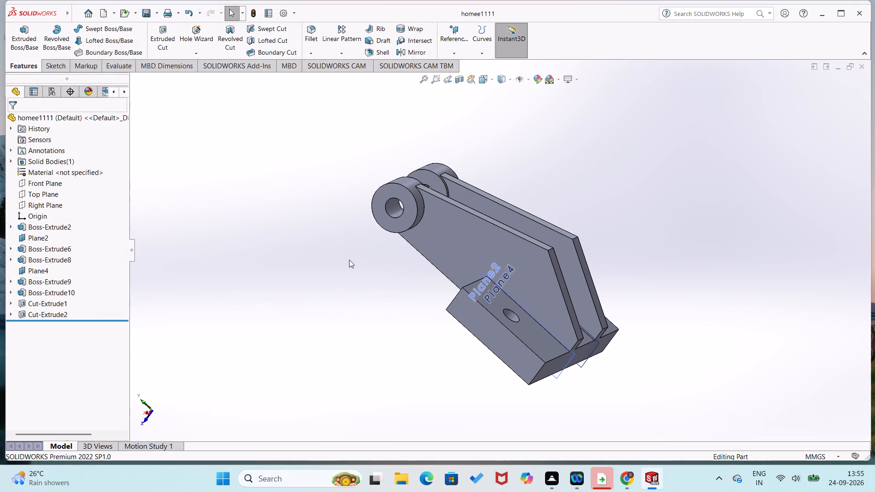